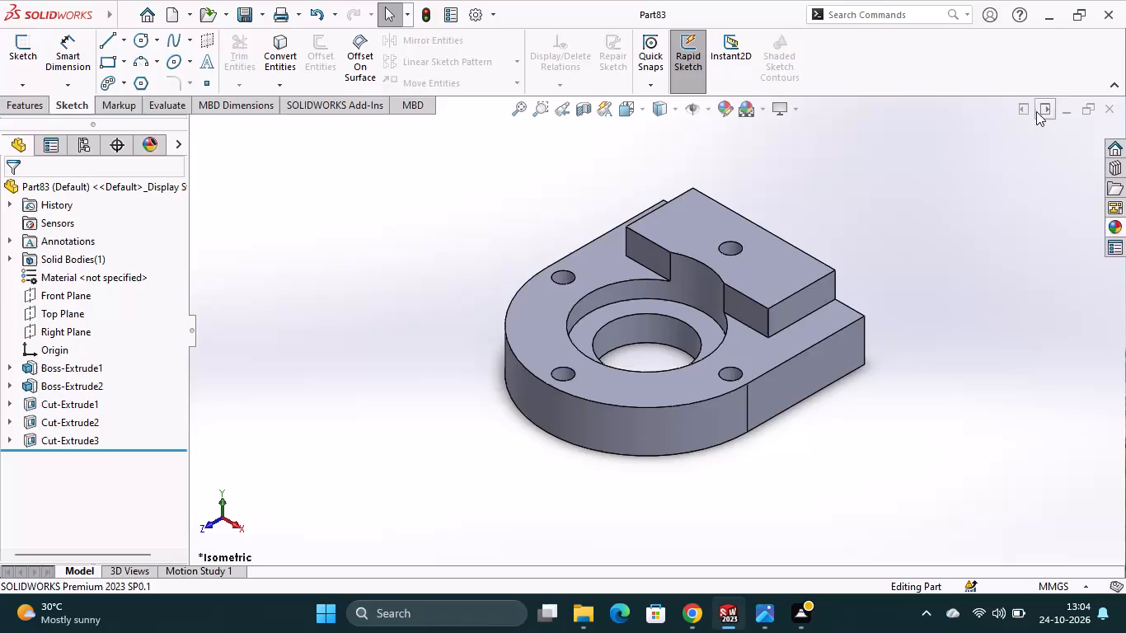
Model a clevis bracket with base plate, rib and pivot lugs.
Create a new part document.
click(178, 12)
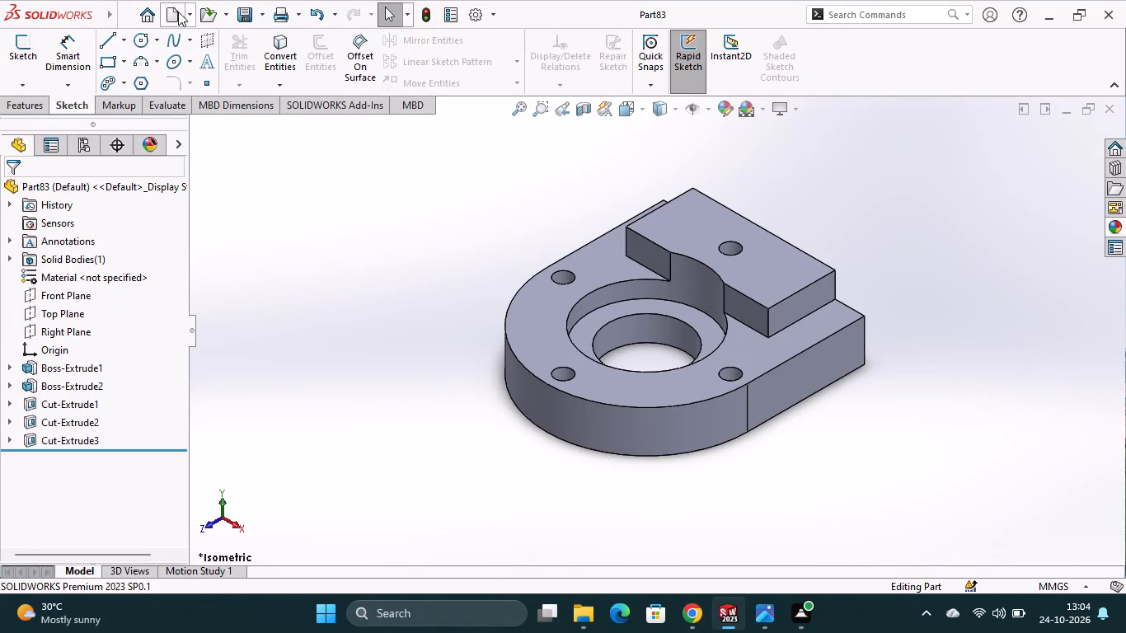
click(669, 518)
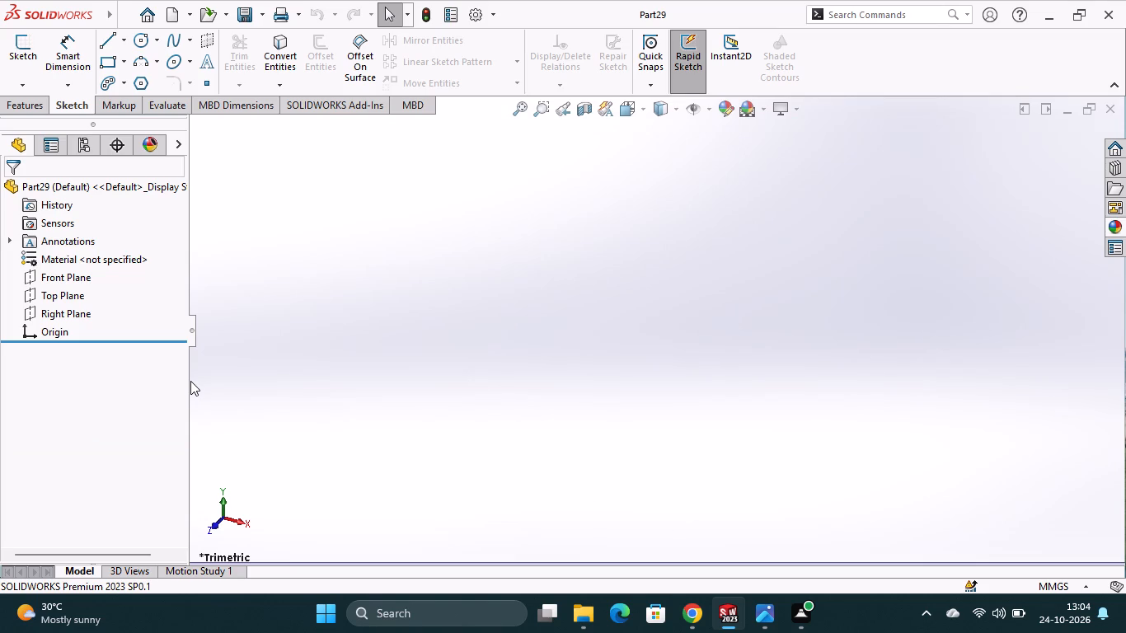
Start a sketch on the Top Plane and draw a center rectangle about 187 mm wide, centred on the origin.
click(64, 295)
click(79, 277)
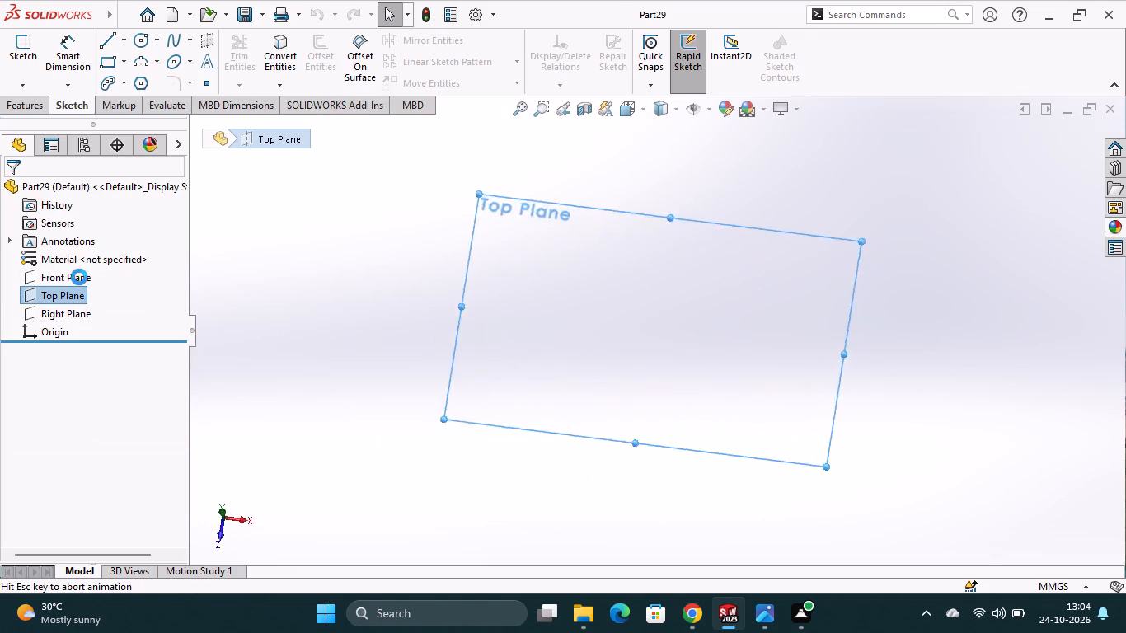
click(122, 59)
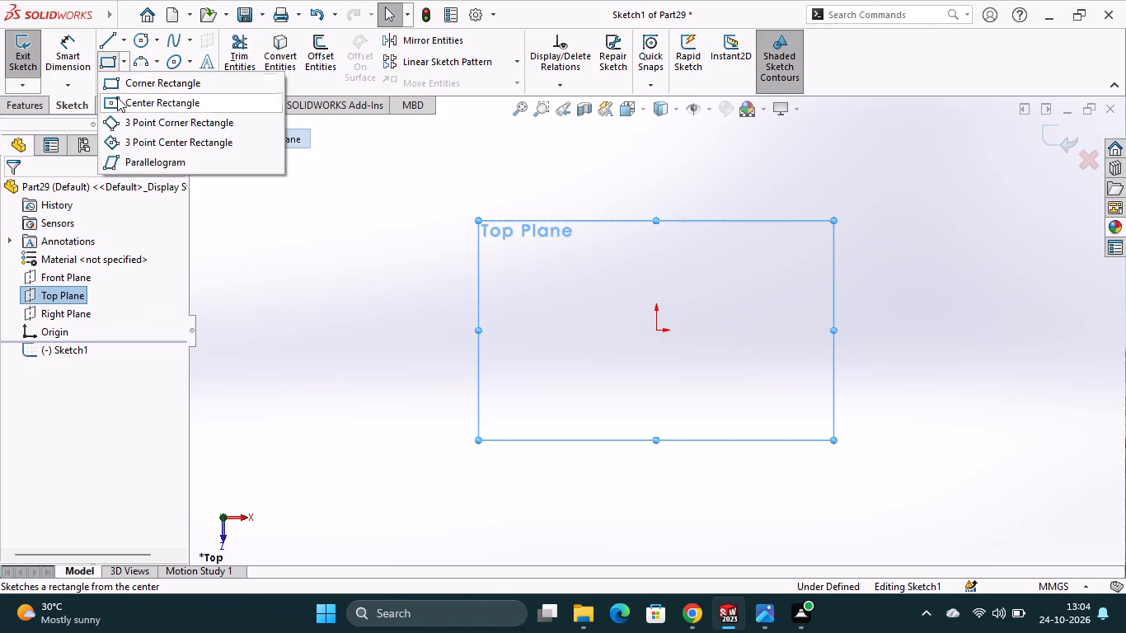
click(116, 103)
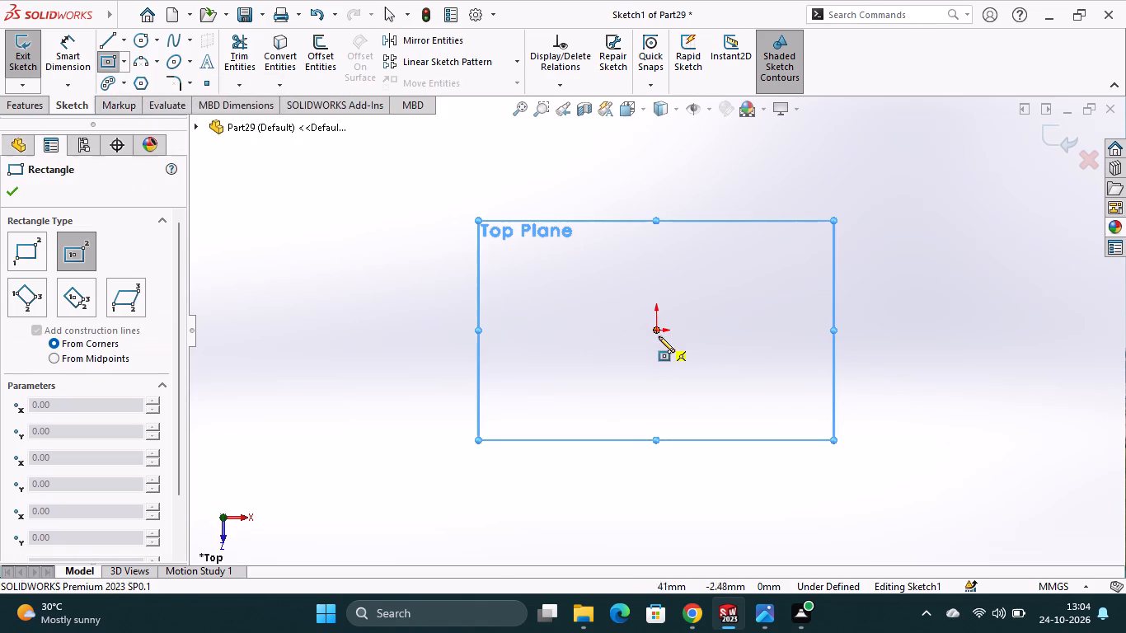
click(657, 329)
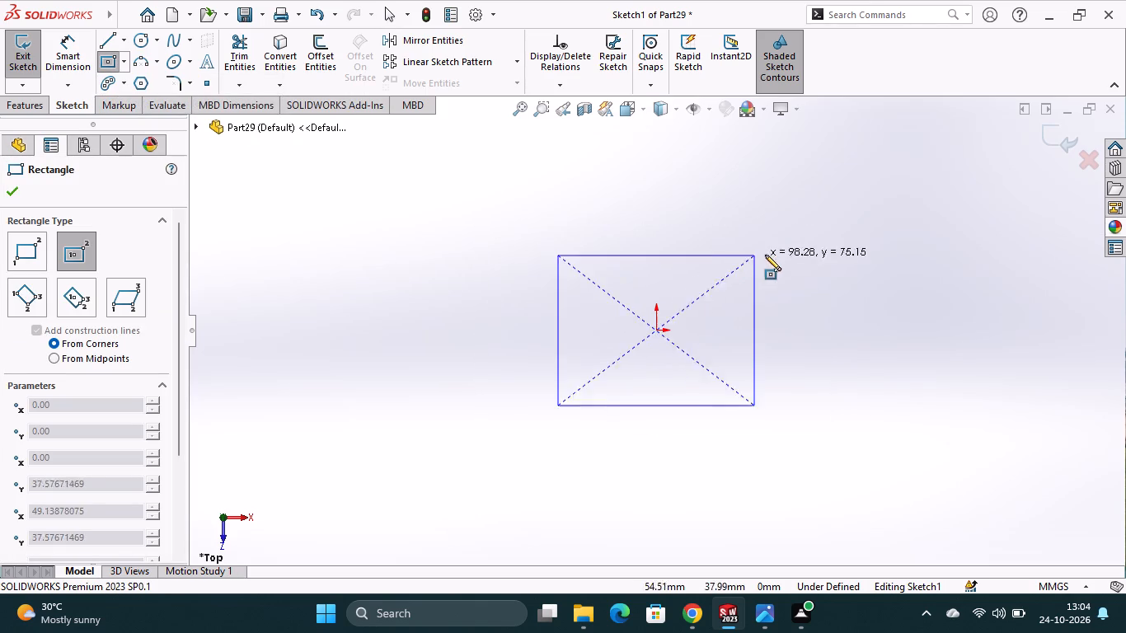
click(842, 170)
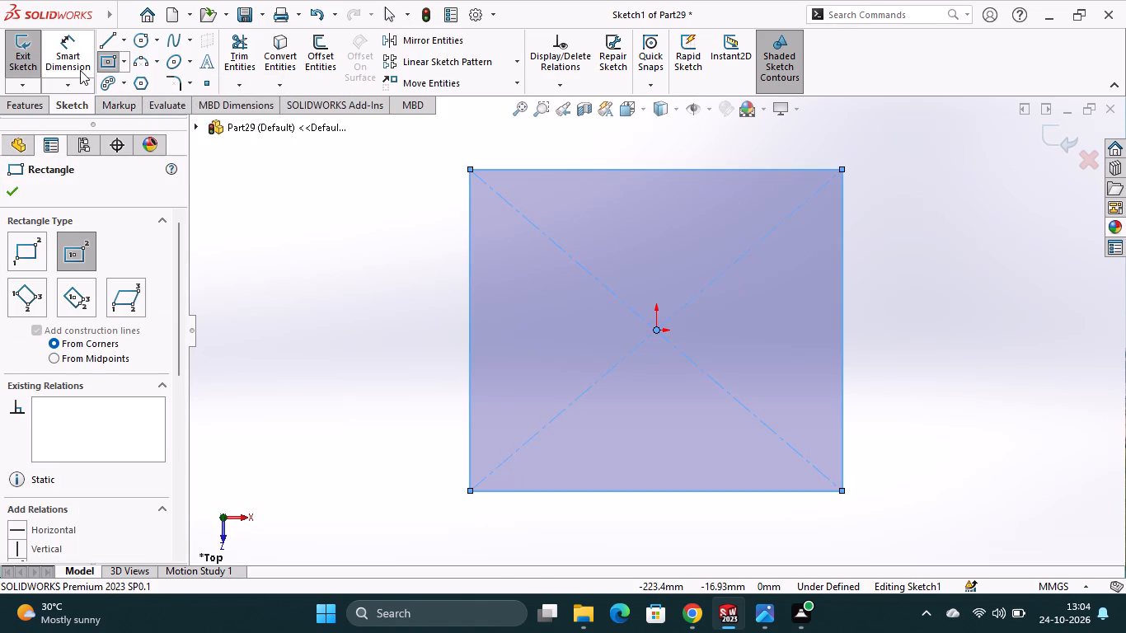
Dimension the rectangle to 98 mm wide and 105 mm high.
click(80, 69)
scroll(786, 339, up, 1)
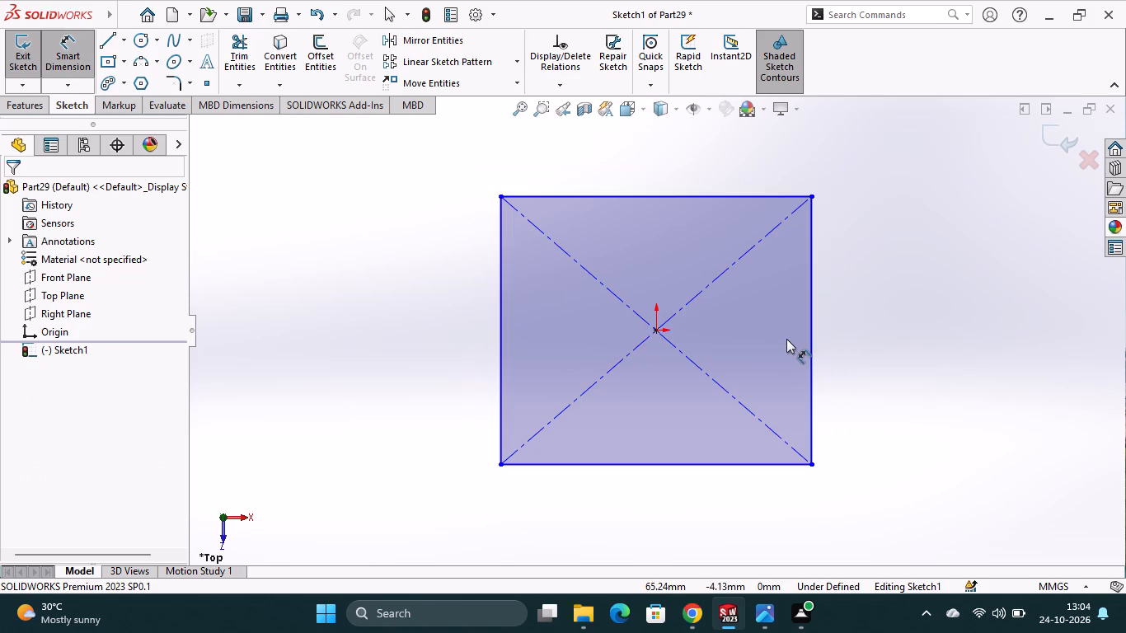
click(707, 200)
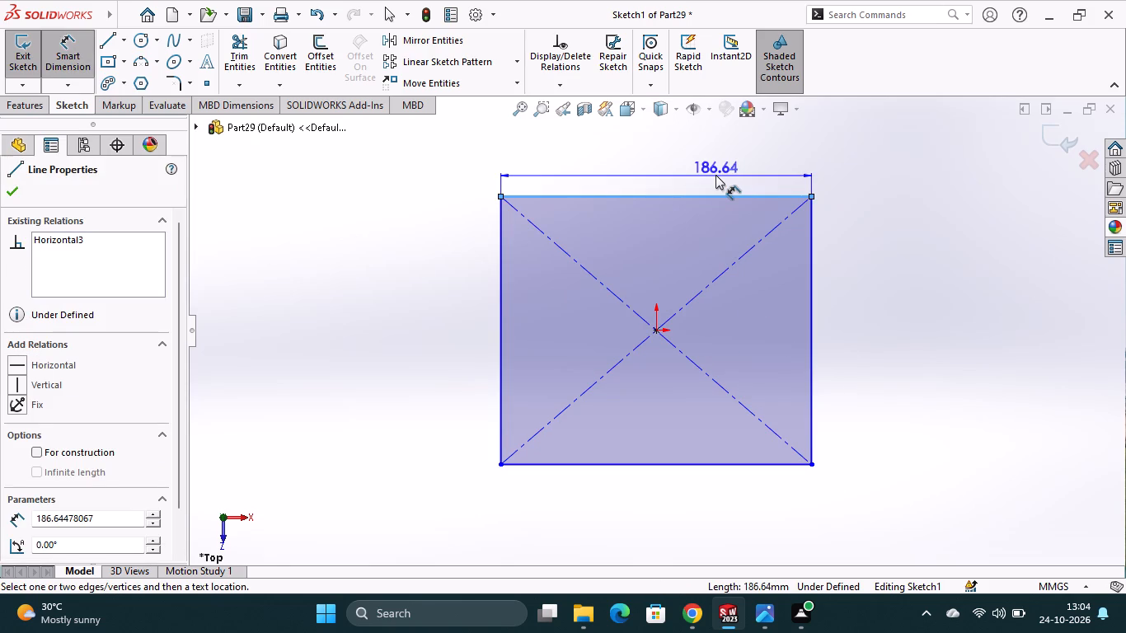
click(715, 174)
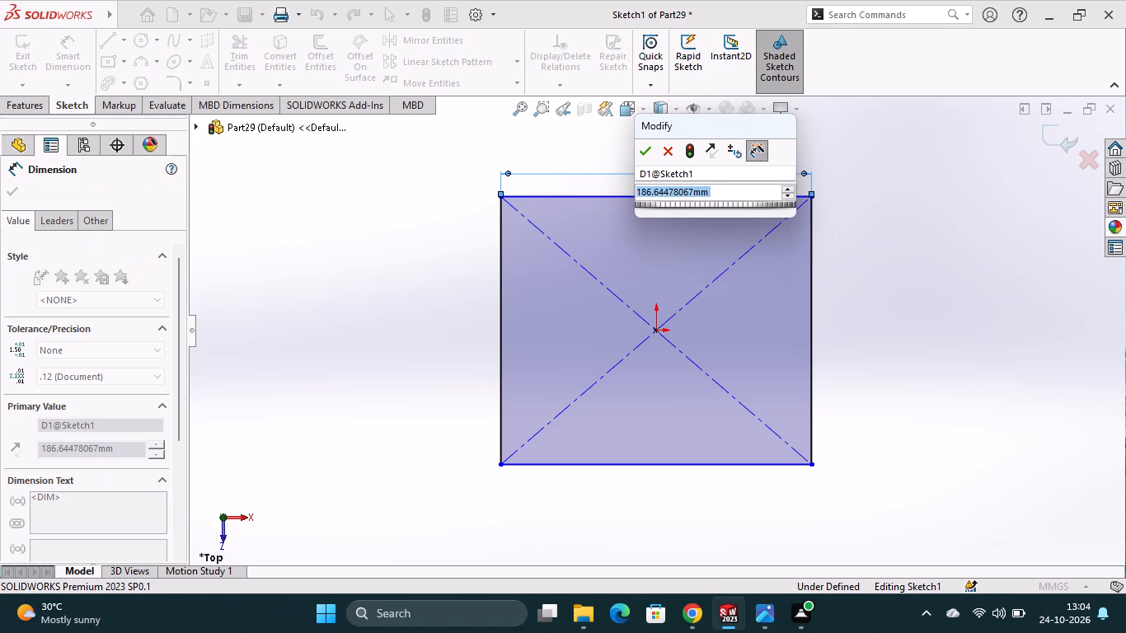
text(98)
key(Return)
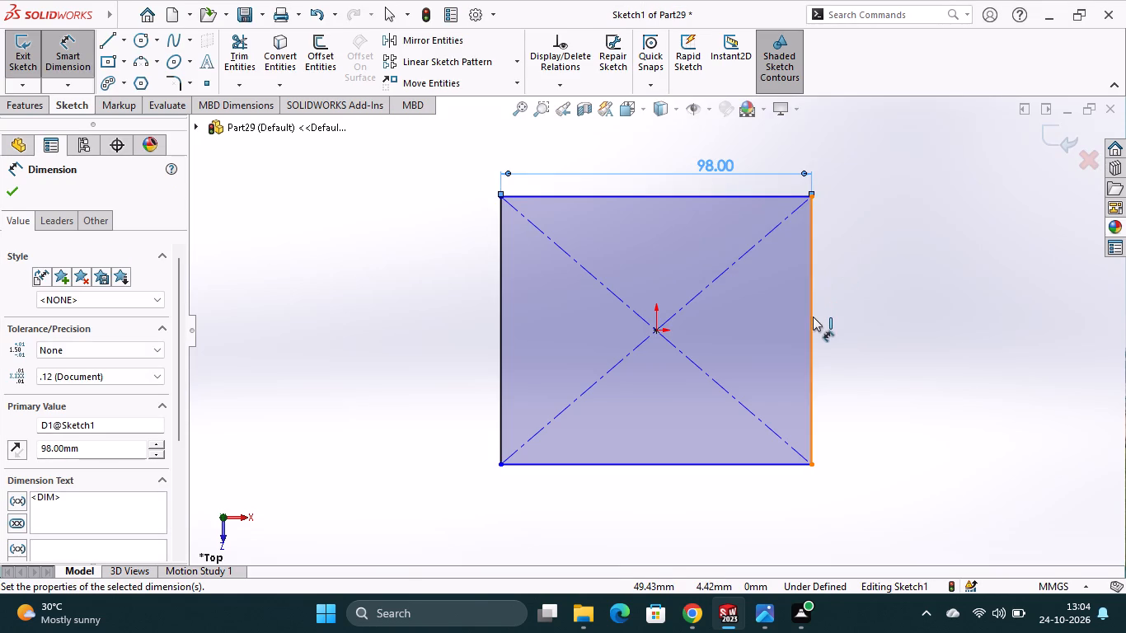
click(813, 316)
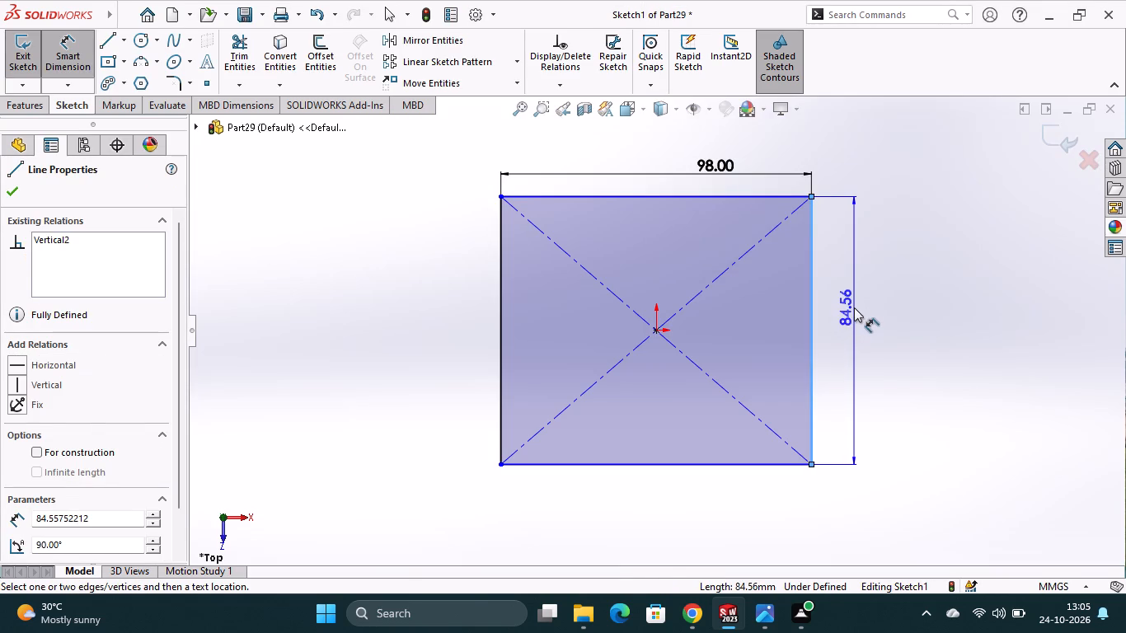
click(854, 307)
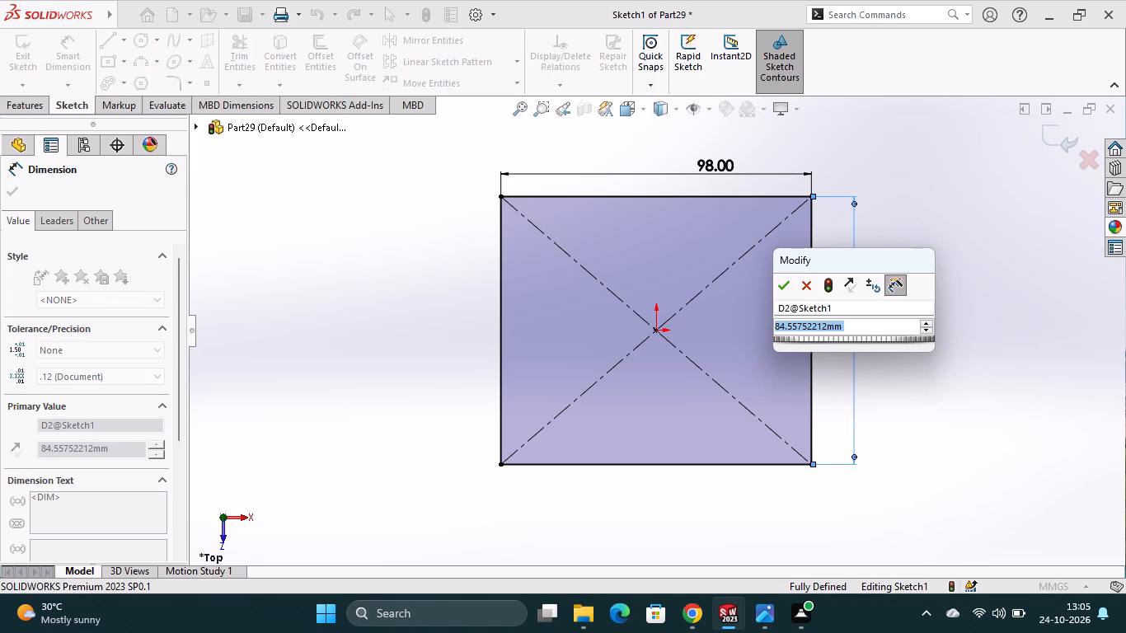
key(1)
text(05)
key(Return)
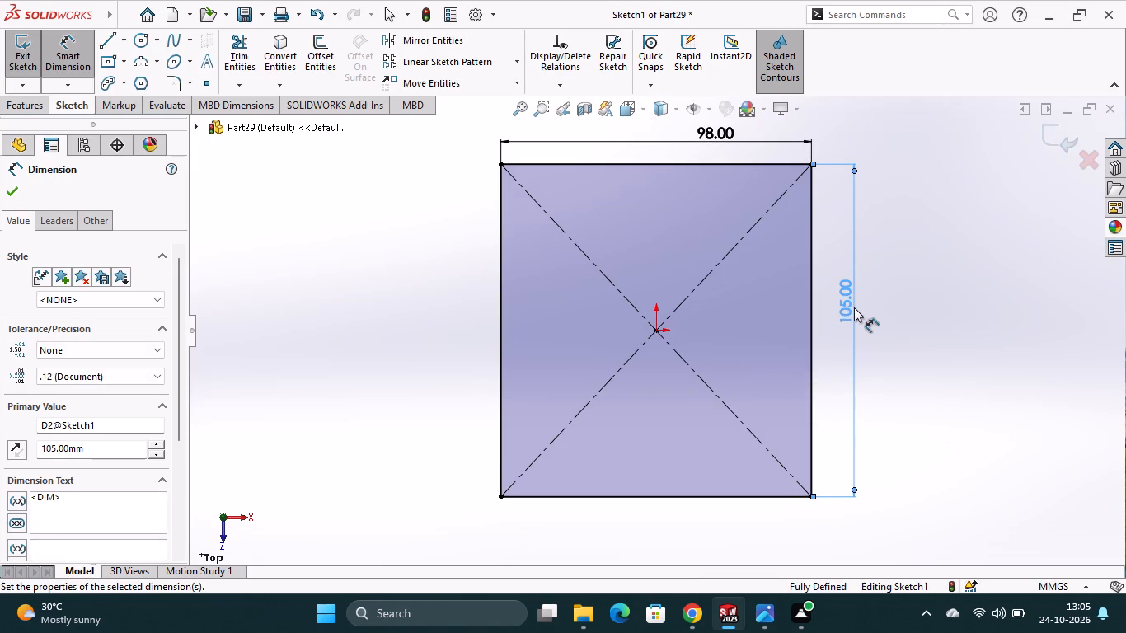
Round all four corners of the rectangle with 15 mm sketch fillets.
scroll(683, 293, up, 2)
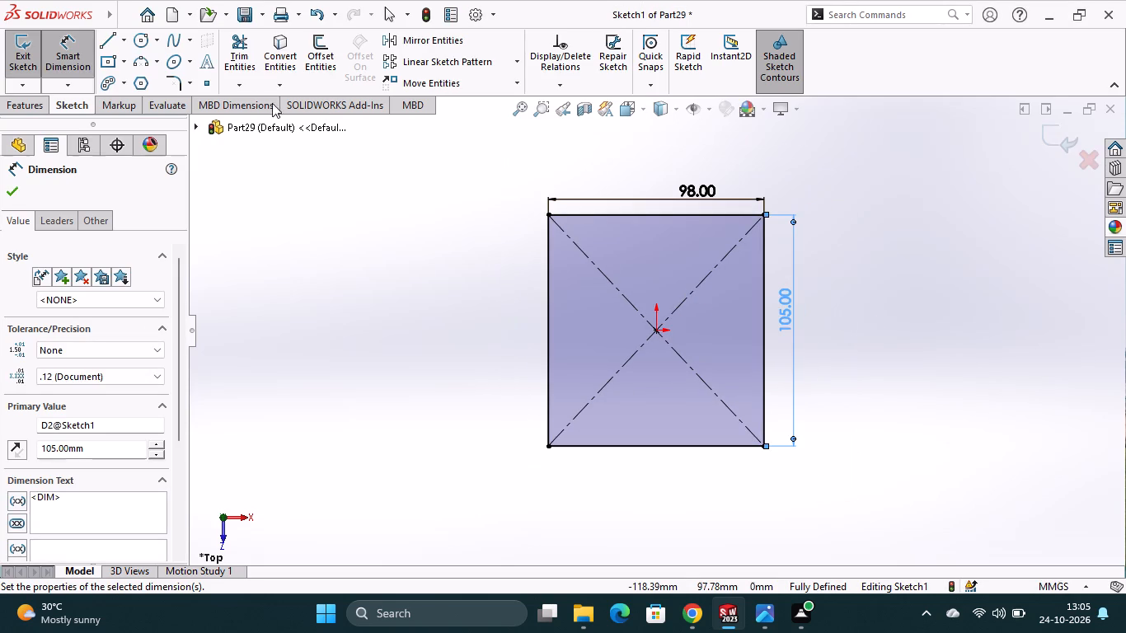
click(174, 80)
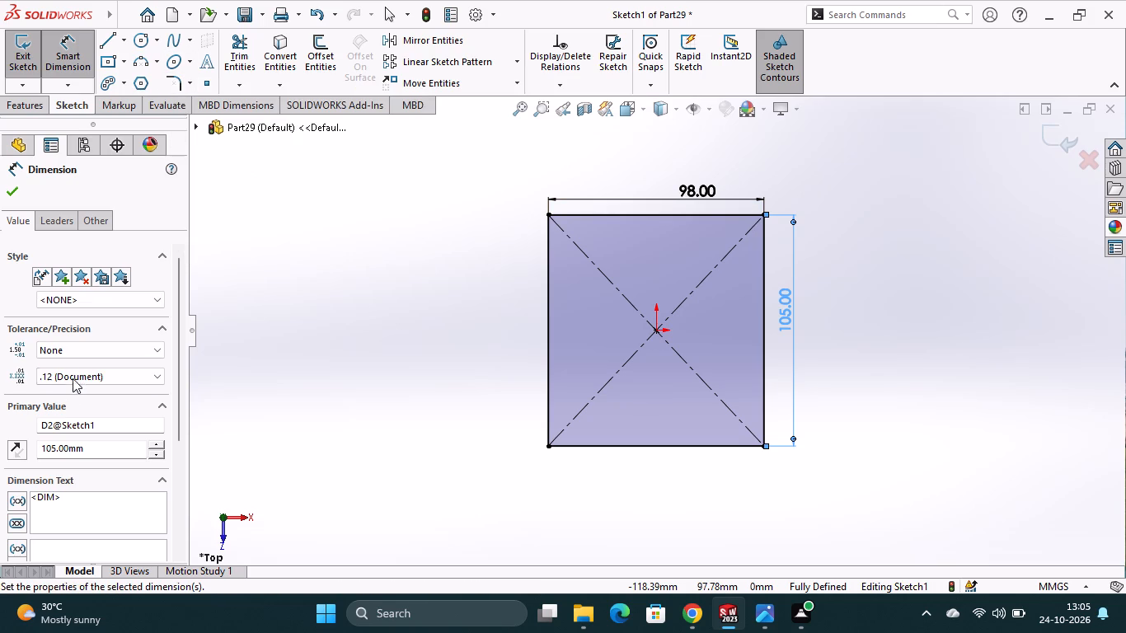
click(178, 86)
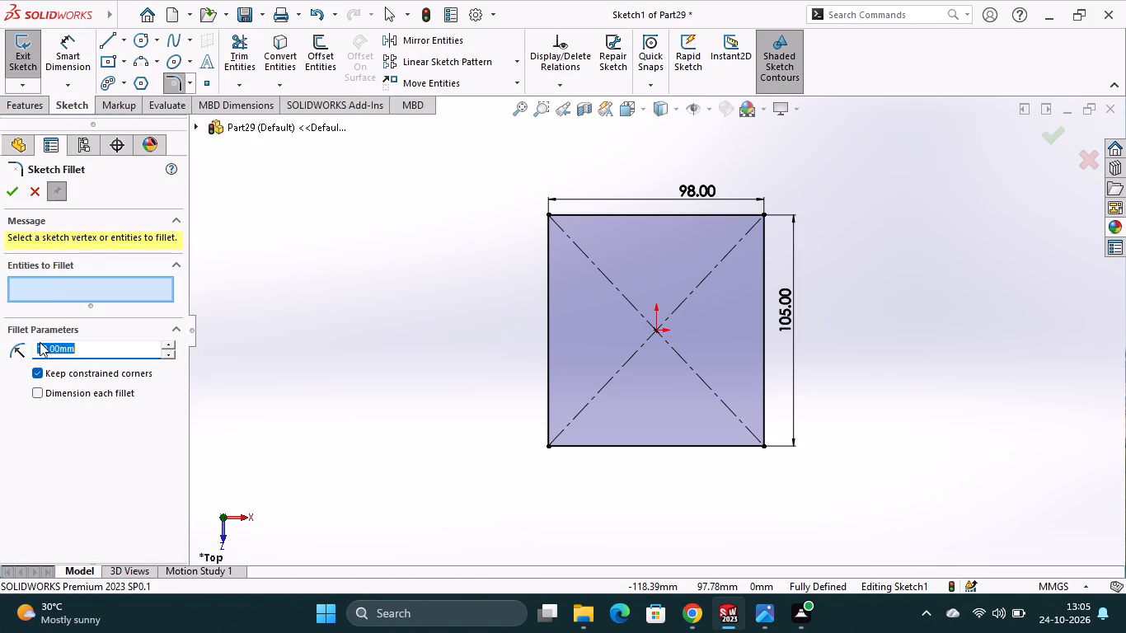
text(15)
key(Return)
click(549, 218)
click(764, 214)
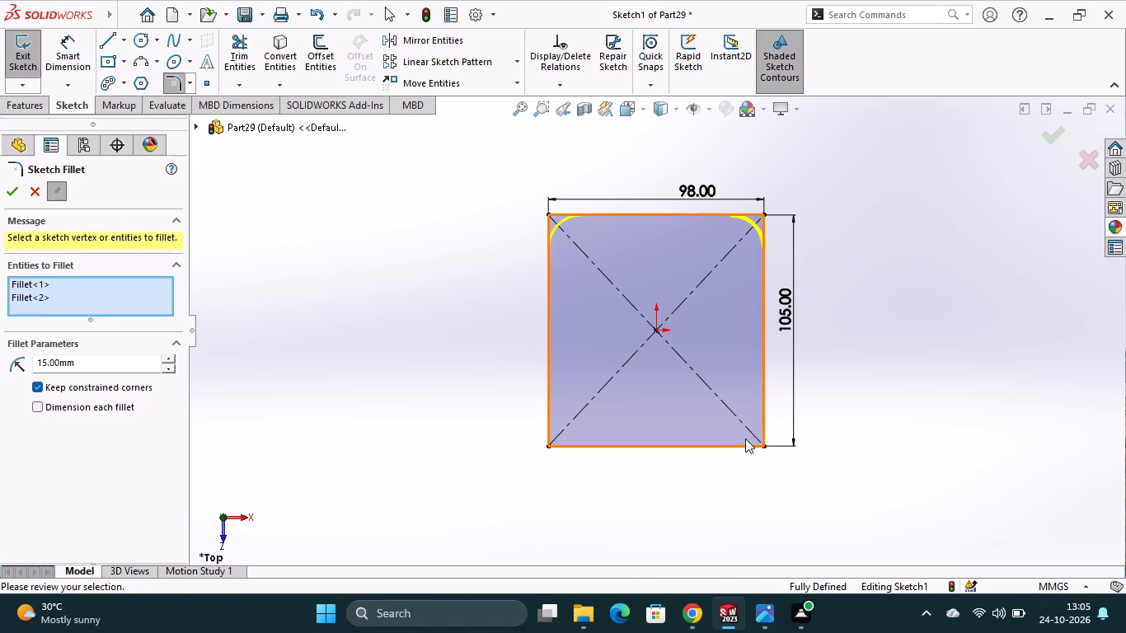
click(759, 448)
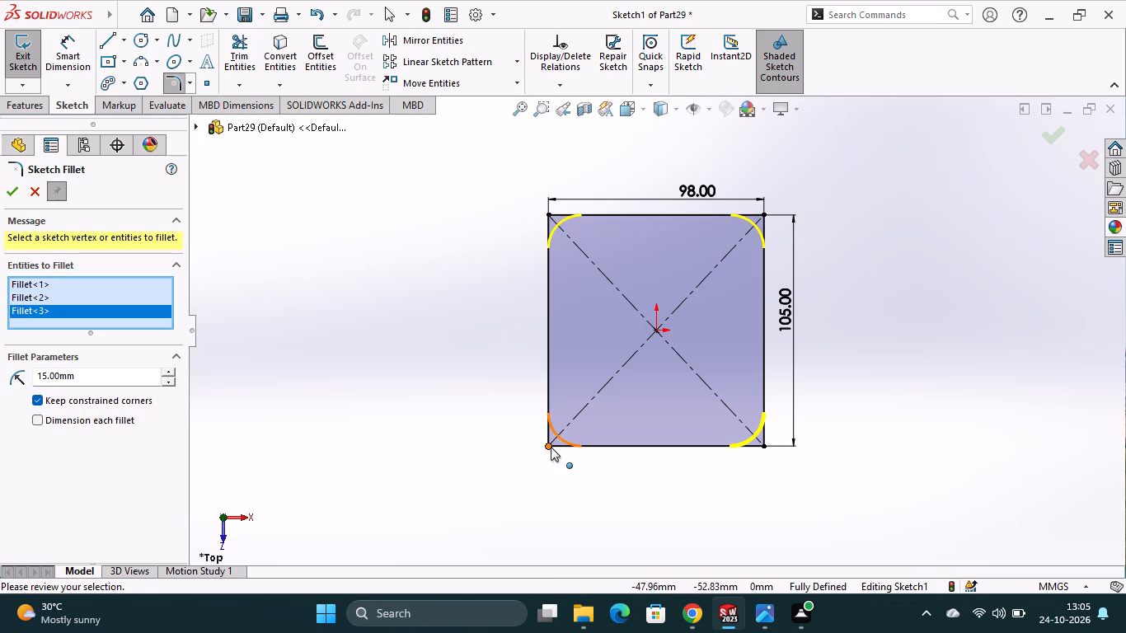
click(551, 447)
click(13, 195)
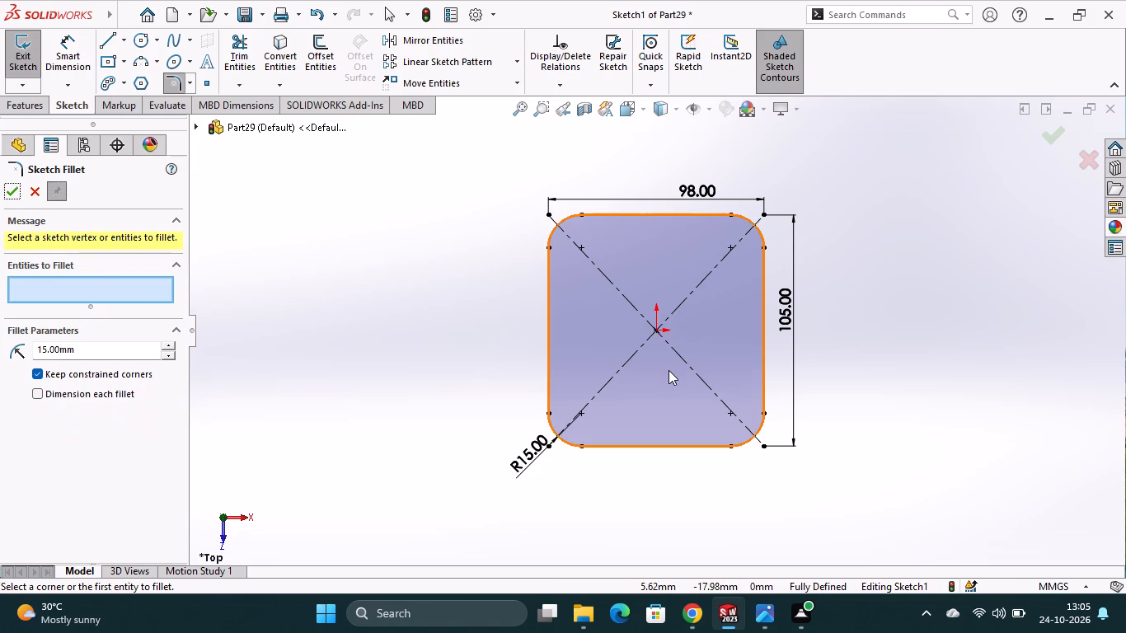
click(13, 195)
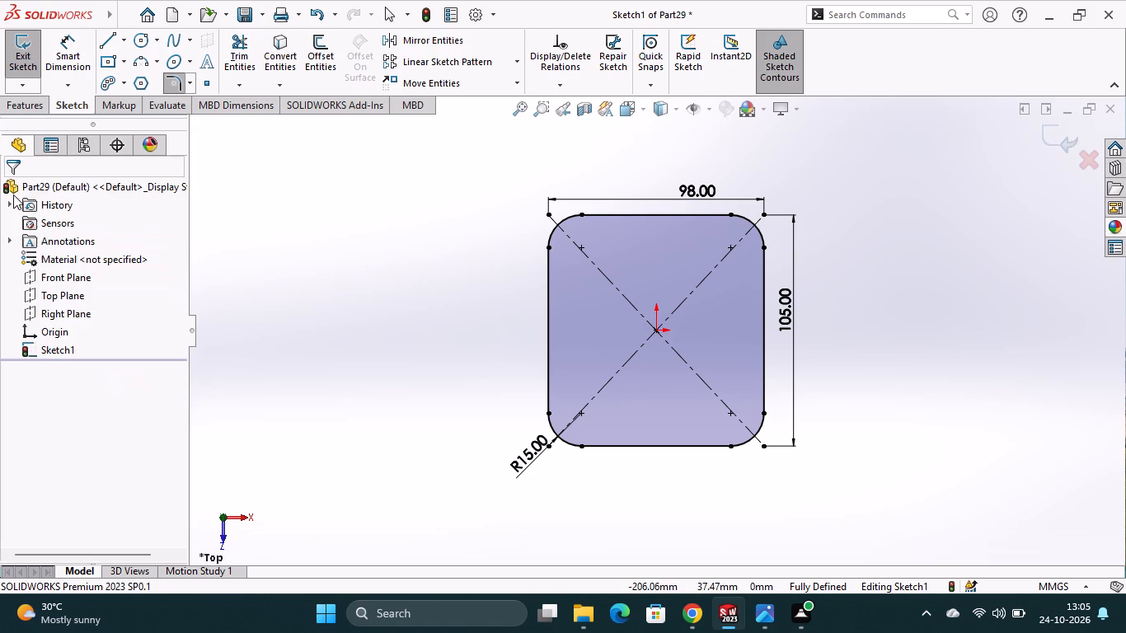
Extrude the rounded rectangle as a blind boss 18 mm deep.
click(41, 110)
click(30, 73)
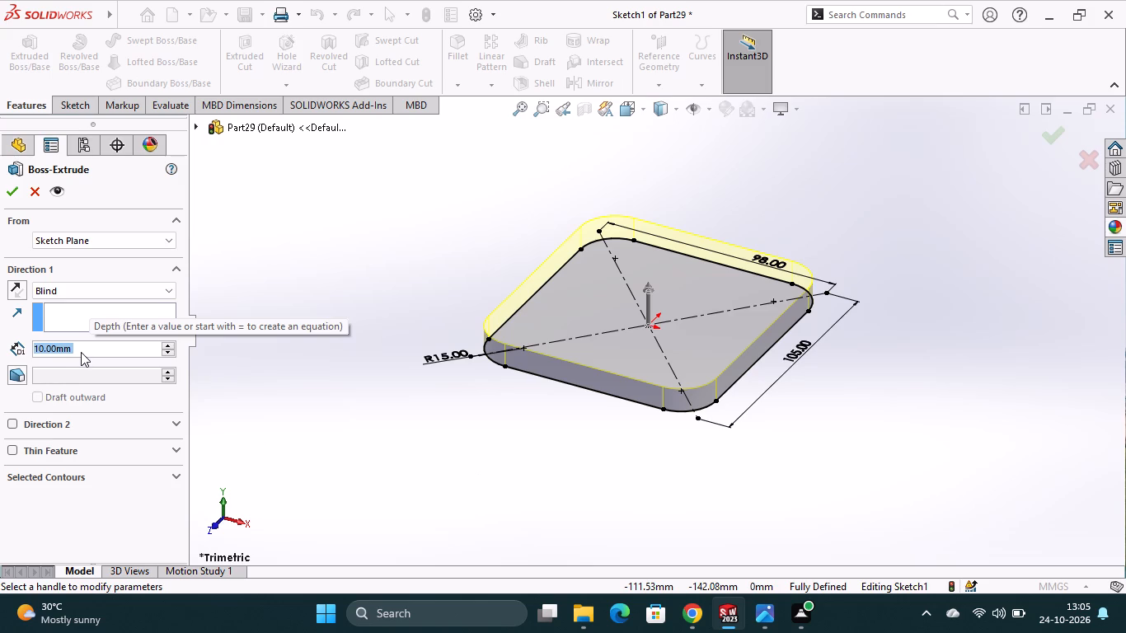
text(18)
key(Return)
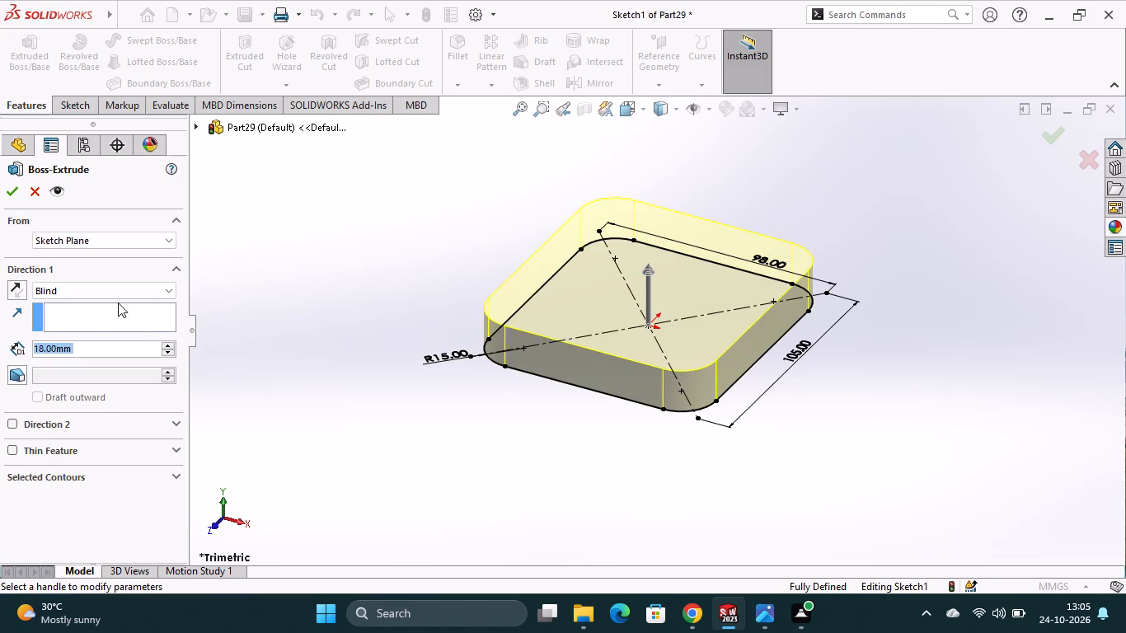
click(18, 189)
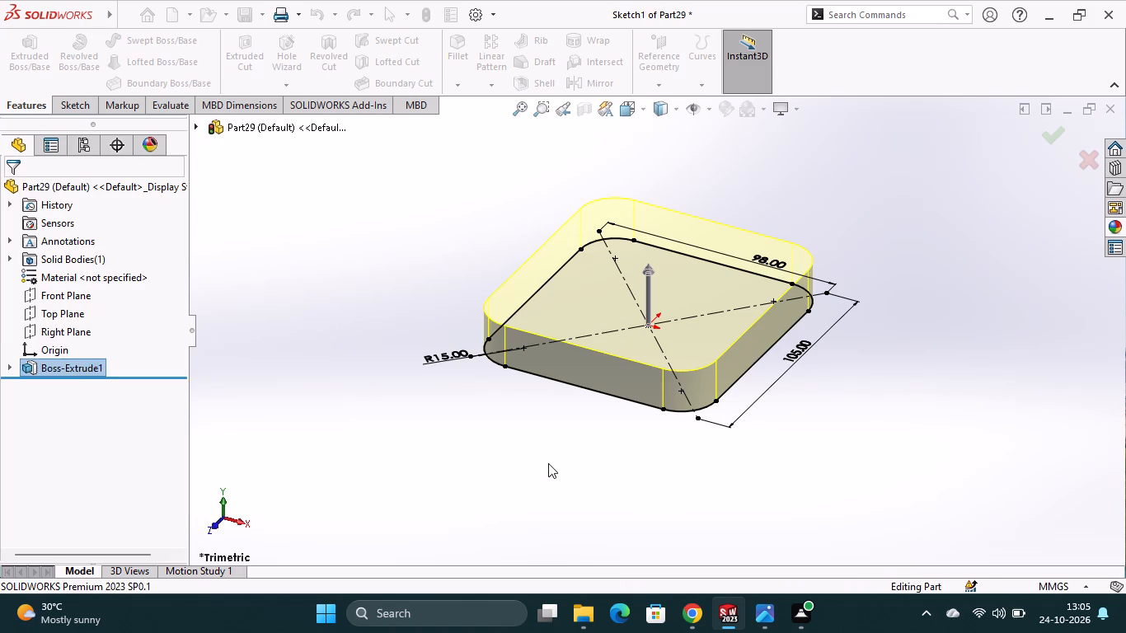
click(548, 463)
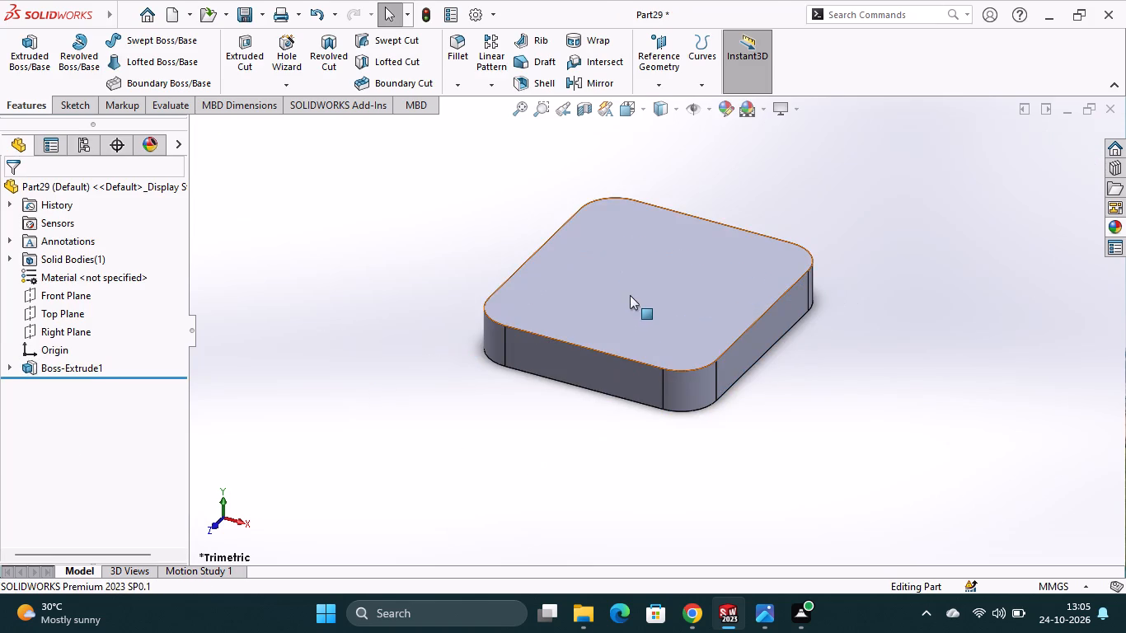
Start a new sketch on the top face of the plate.
click(630, 295)
click(706, 247)
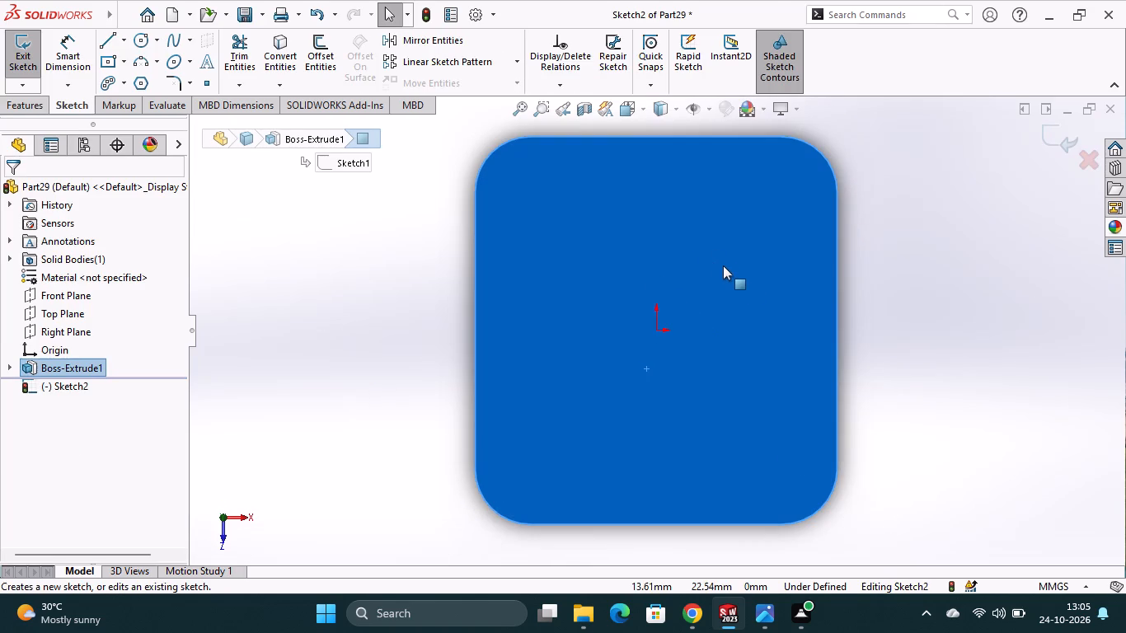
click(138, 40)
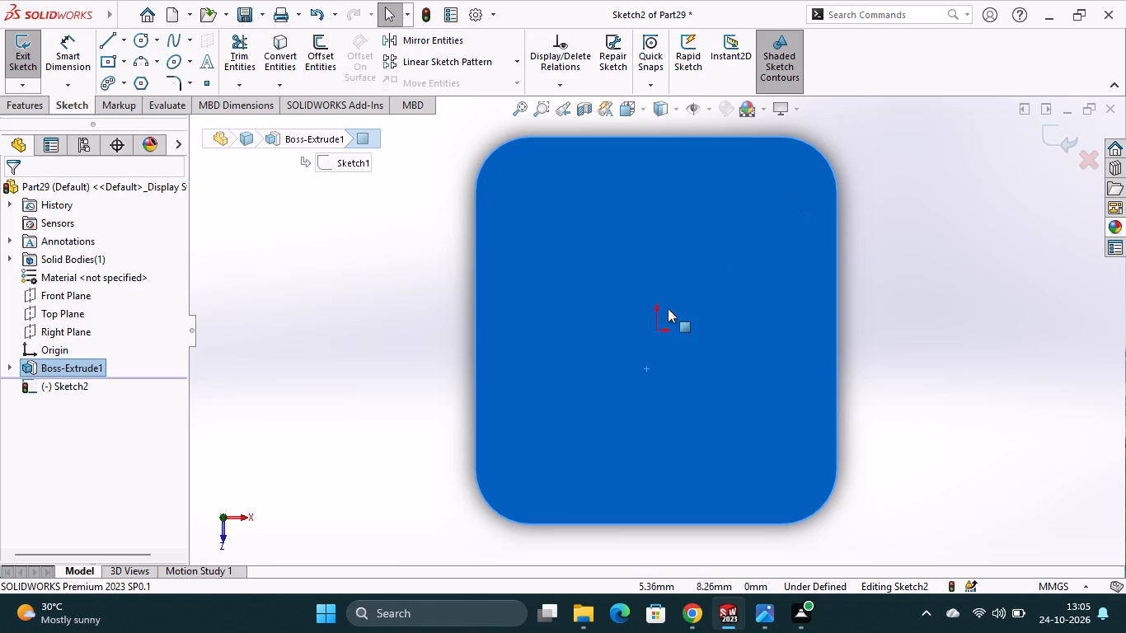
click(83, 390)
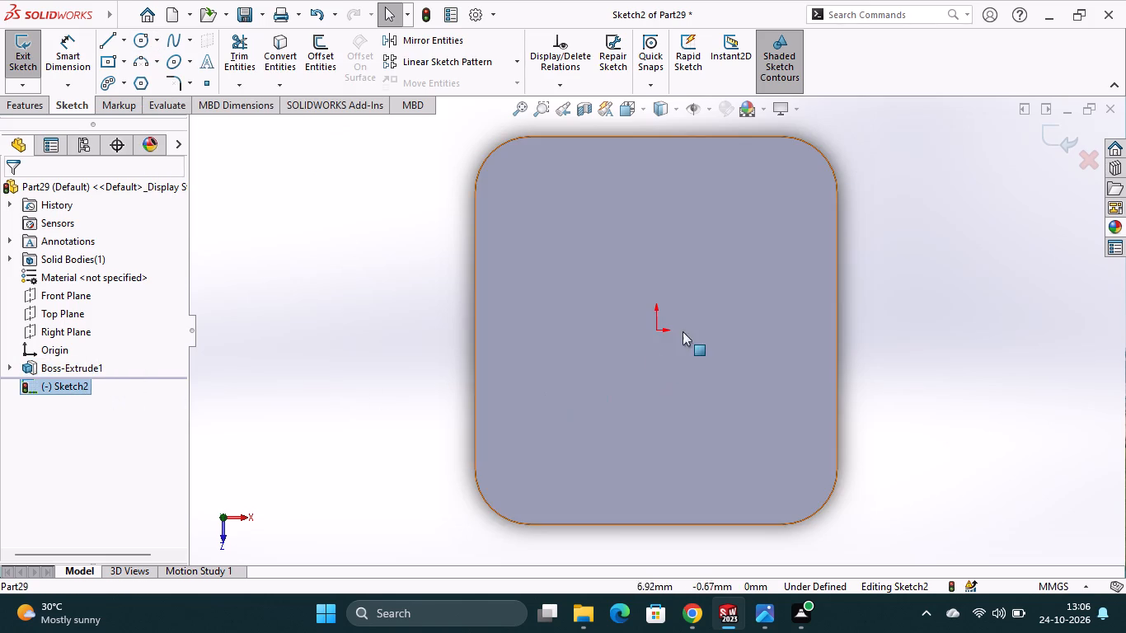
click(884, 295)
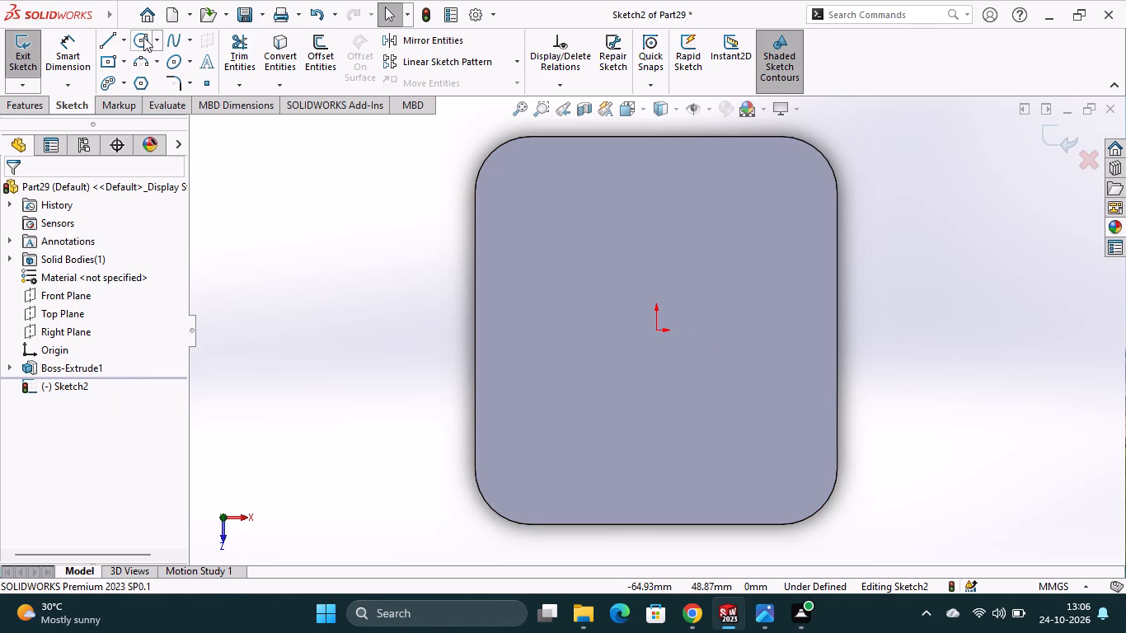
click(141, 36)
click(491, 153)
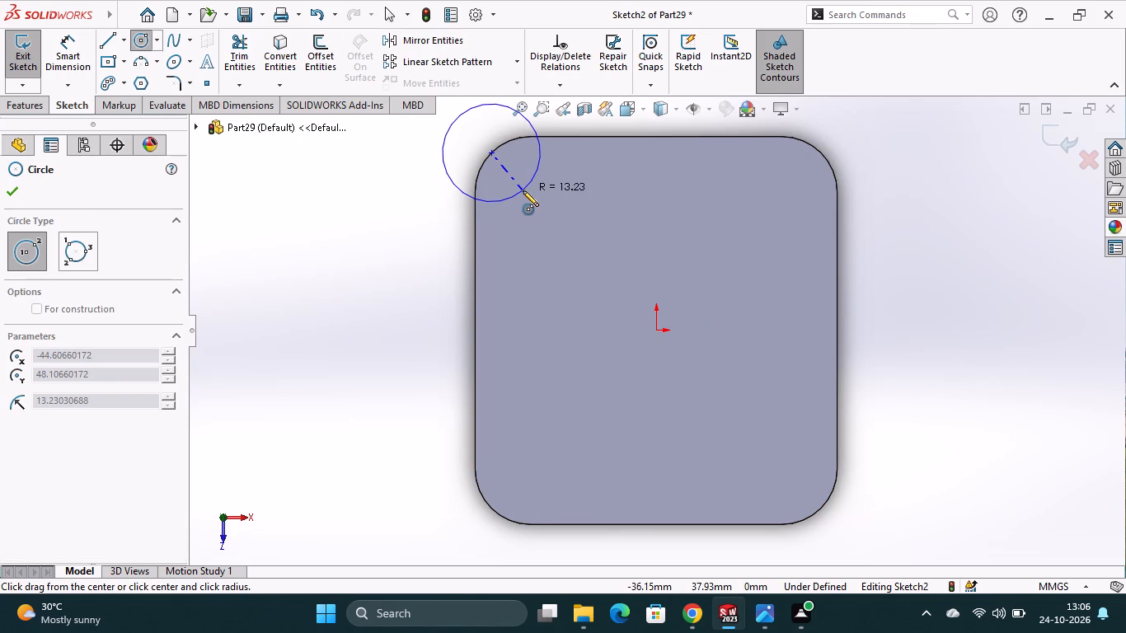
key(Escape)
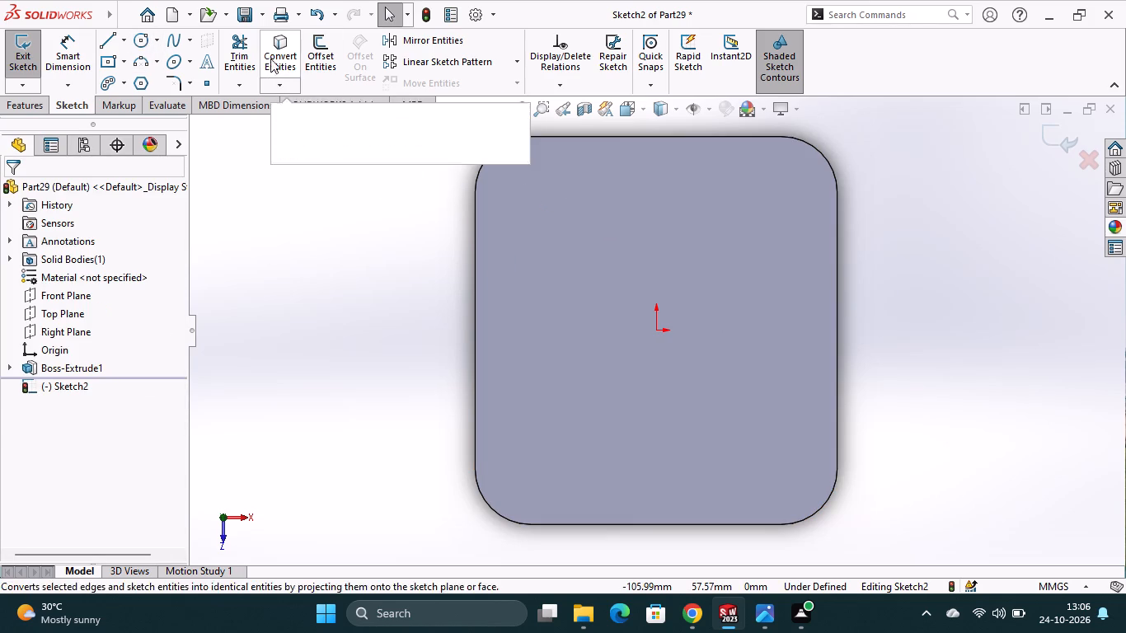
Convert the plate's rounded outline on the top face into sketch entities.
click(284, 42)
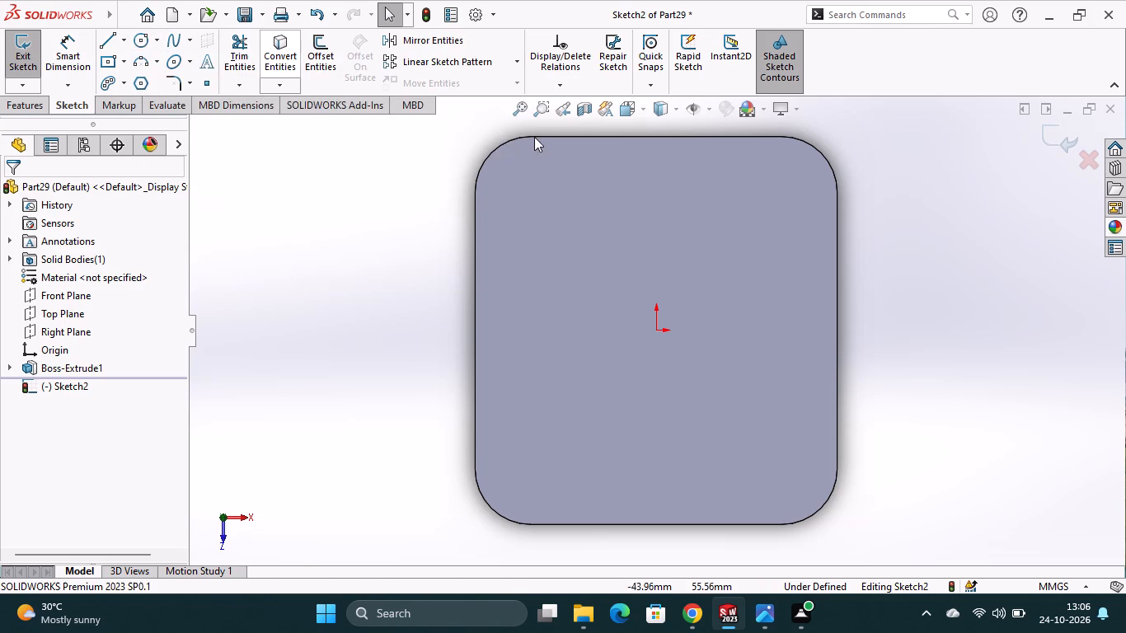
click(596, 134)
click(501, 147)
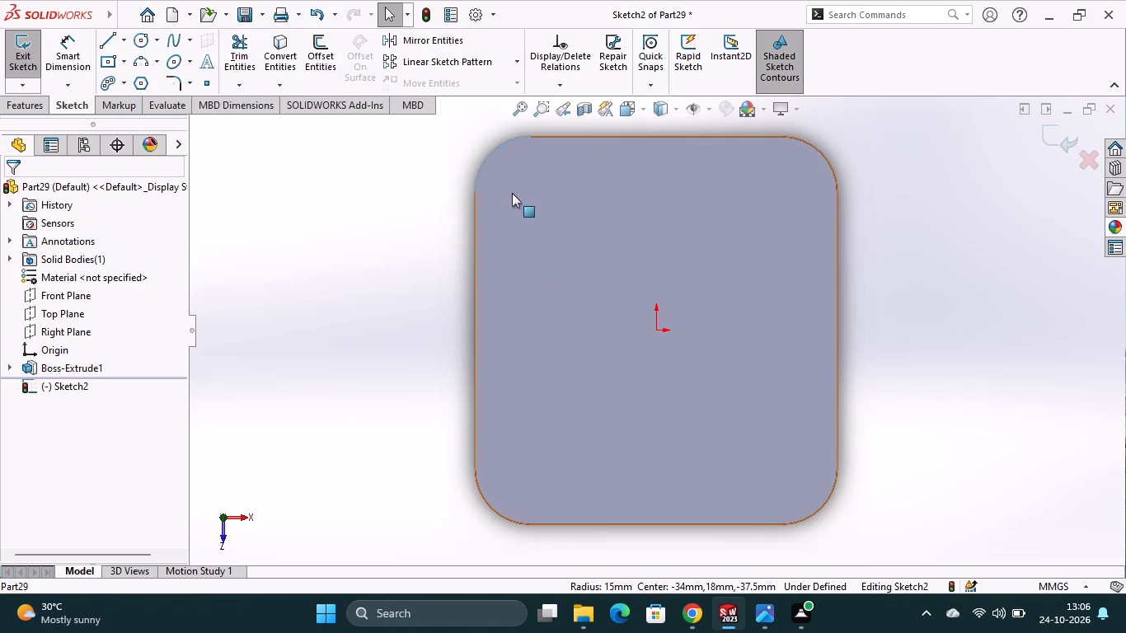
click(622, 522)
click(651, 415)
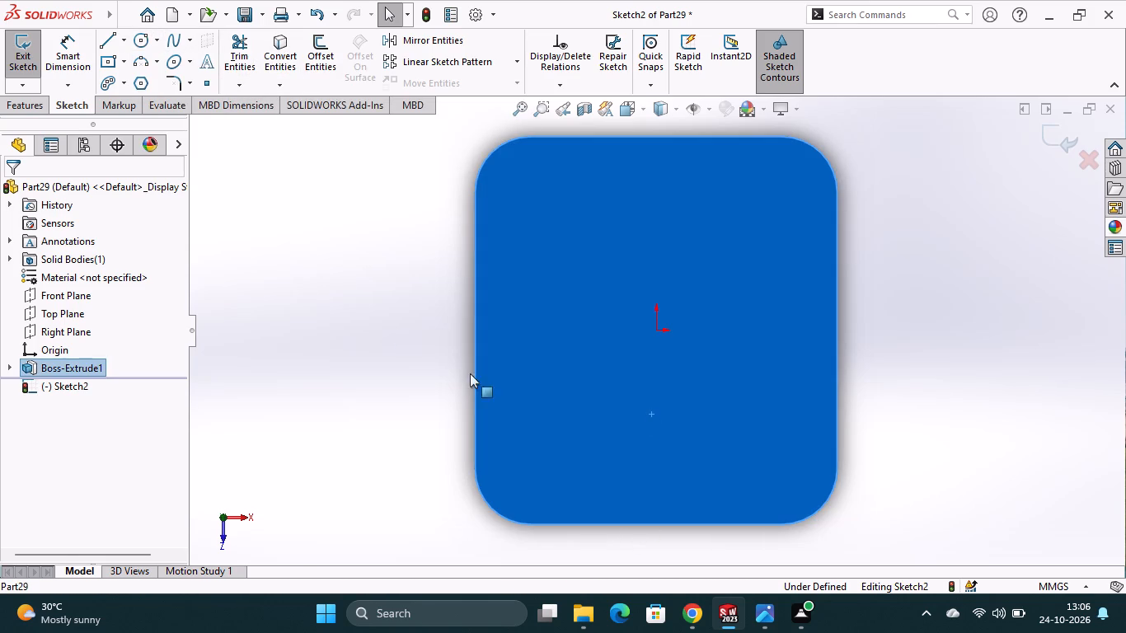
click(286, 56)
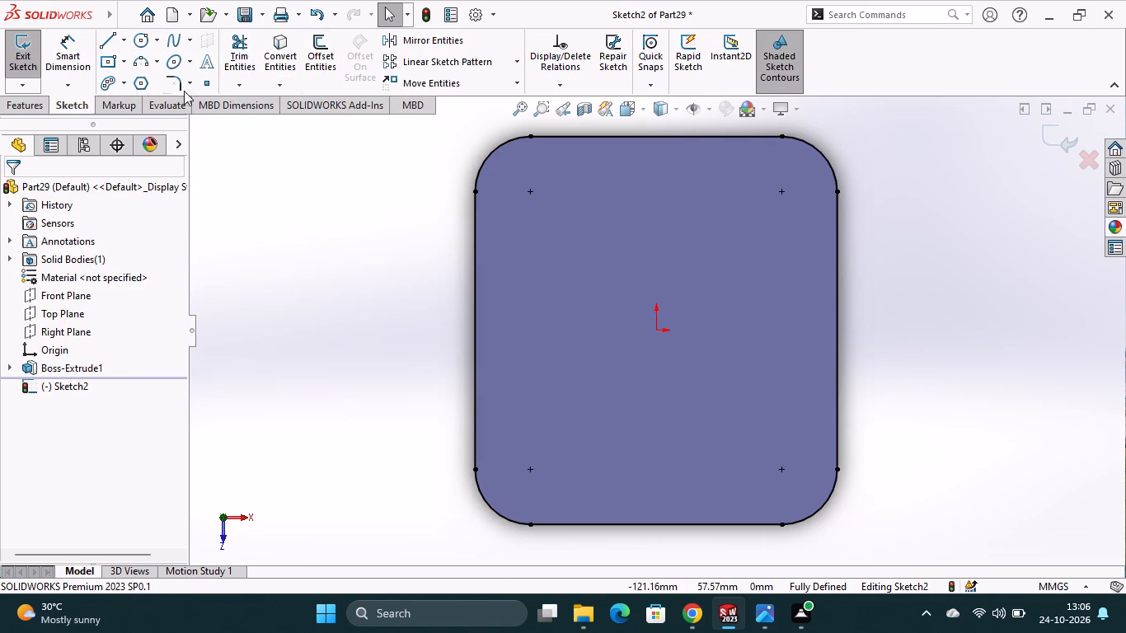
Sketch four circles on the top face, each centred on the centre point of one corner arc.
click(139, 39)
click(534, 193)
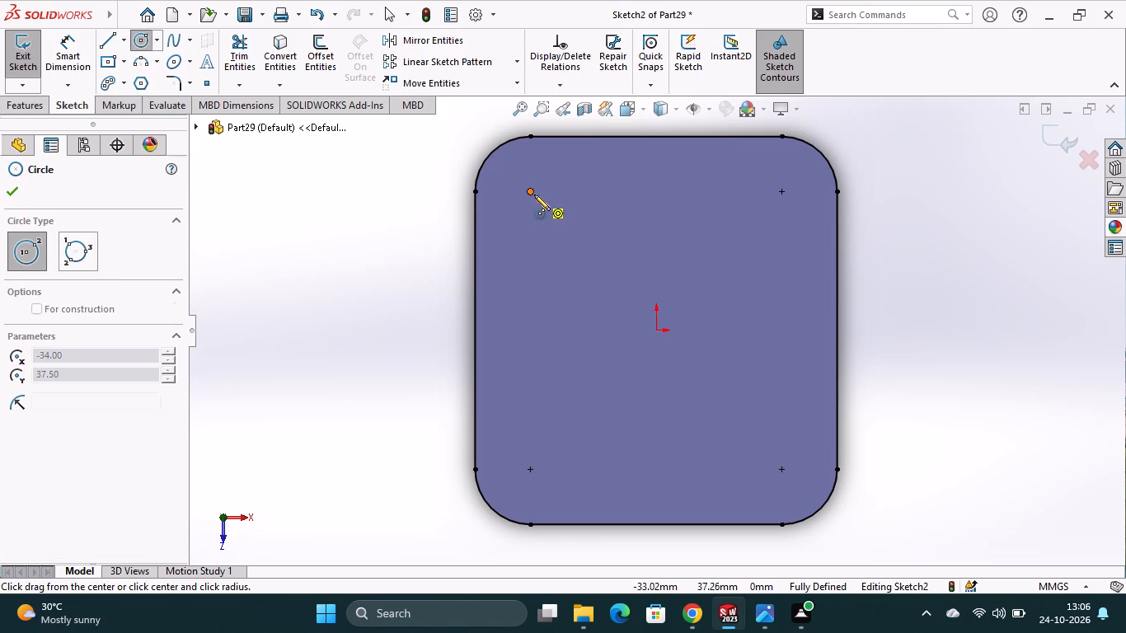
click(545, 219)
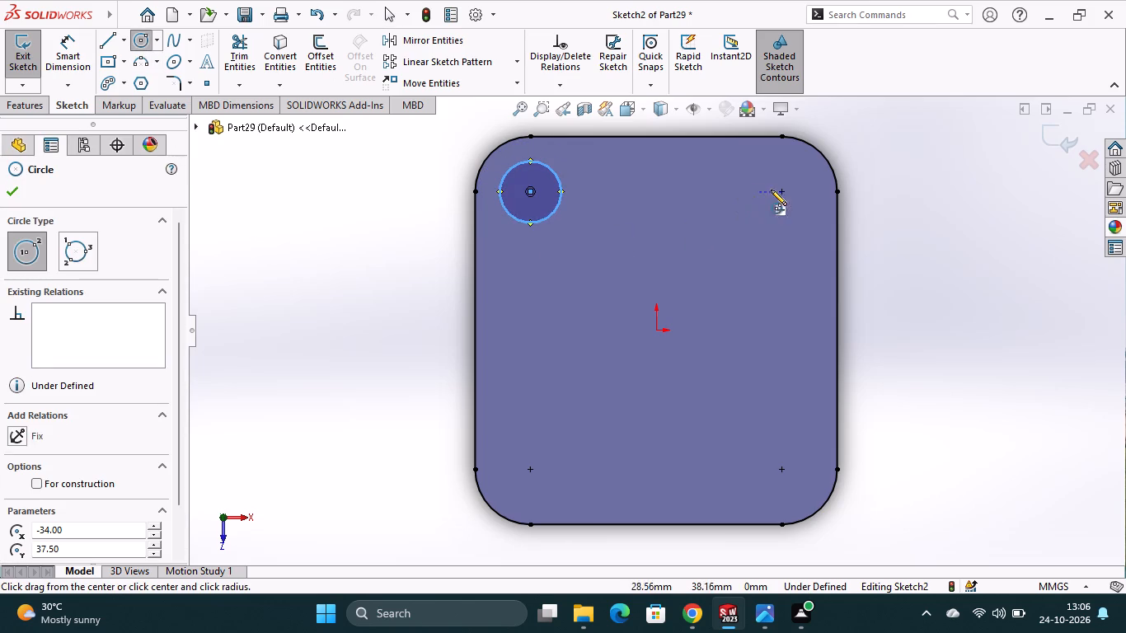
click(781, 193)
click(787, 228)
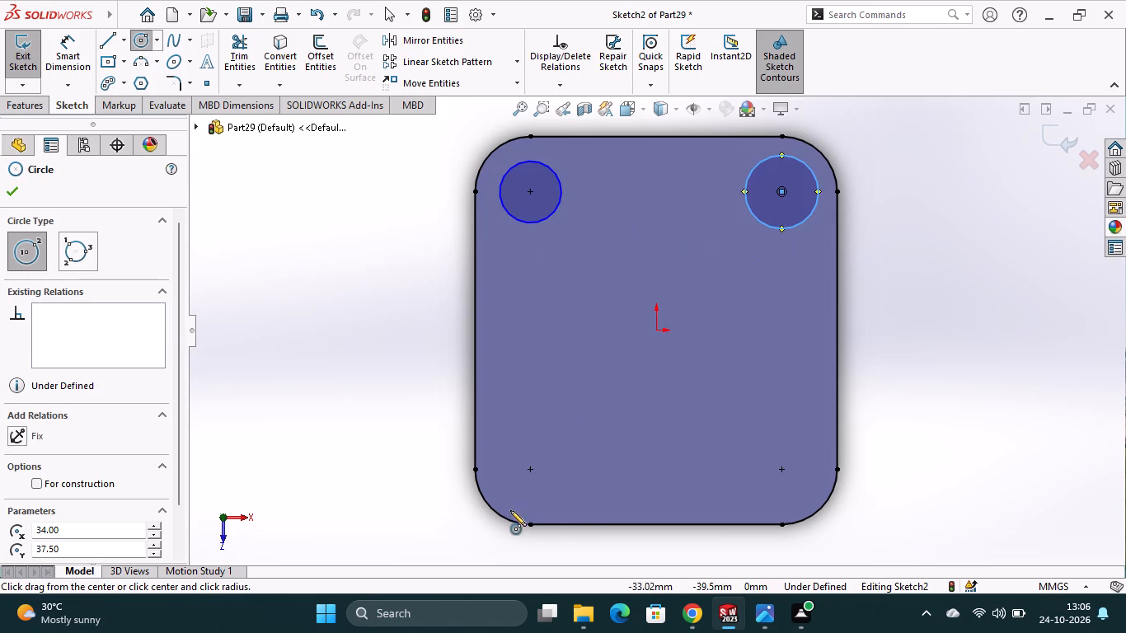
click(531, 468)
click(556, 429)
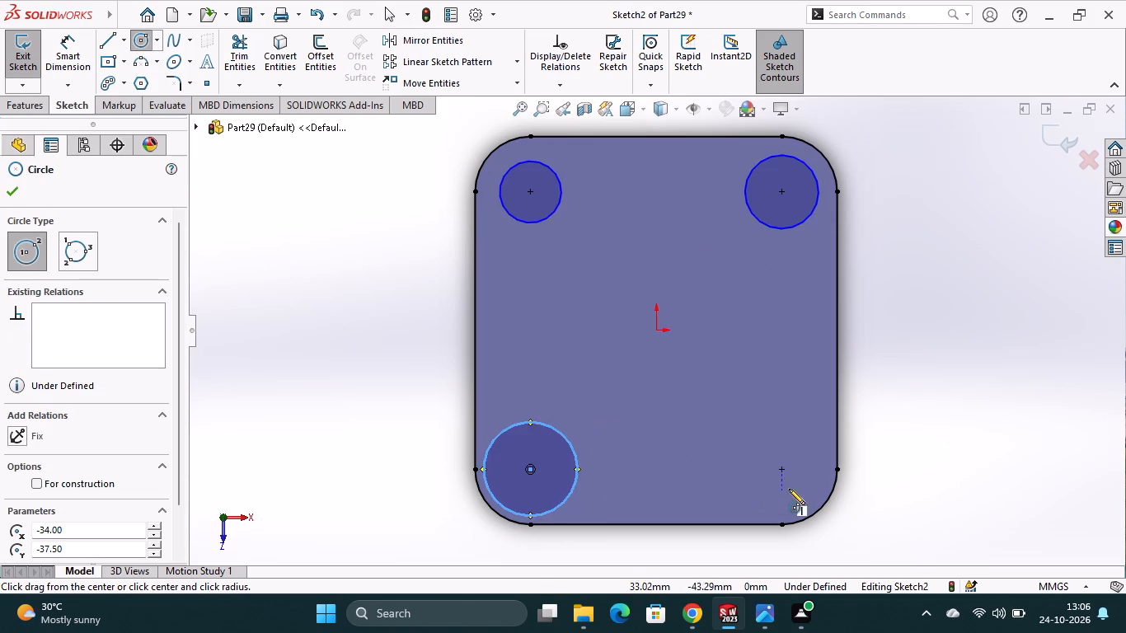
click(781, 472)
click(777, 432)
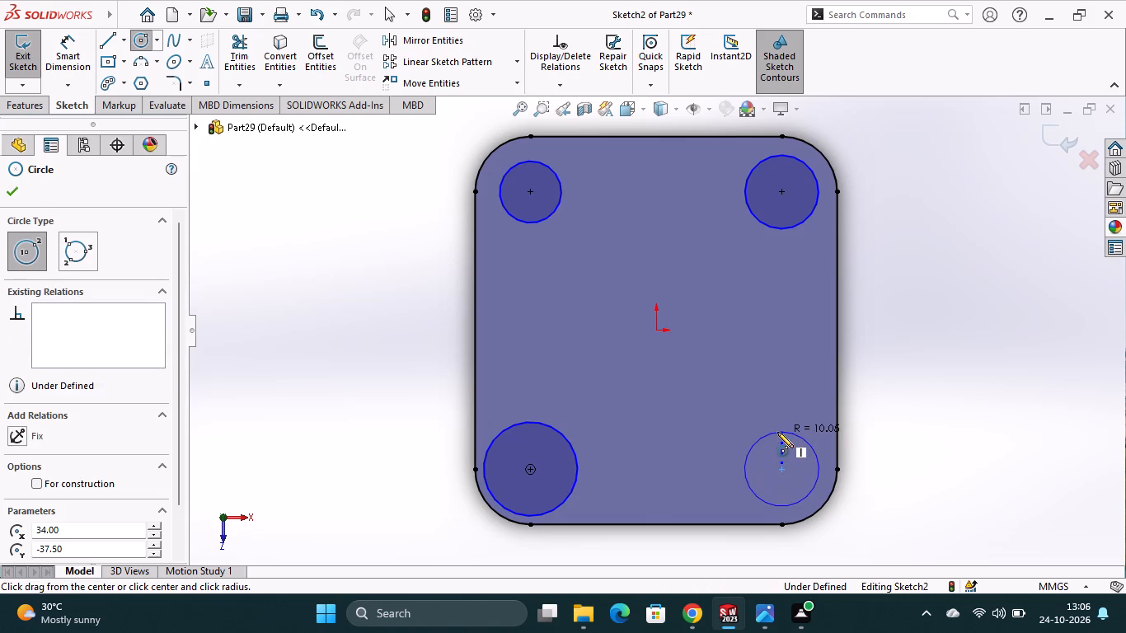
key(Escape)
Add an Equal relation to all four corner circles.
ctrl+click(535, 218)
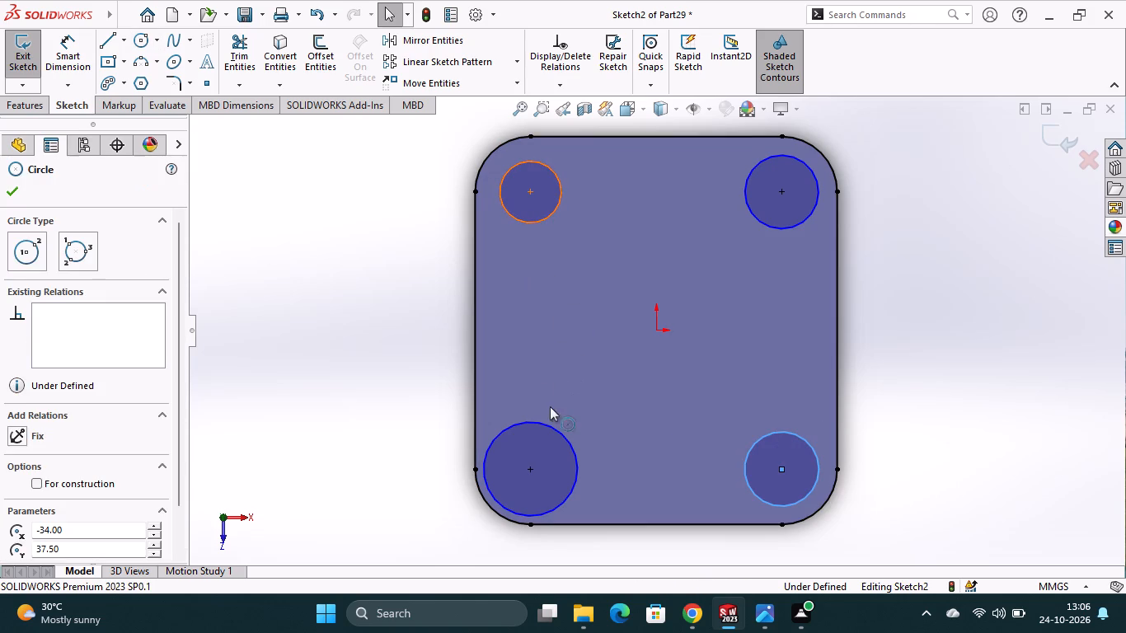
ctrl+click(547, 421)
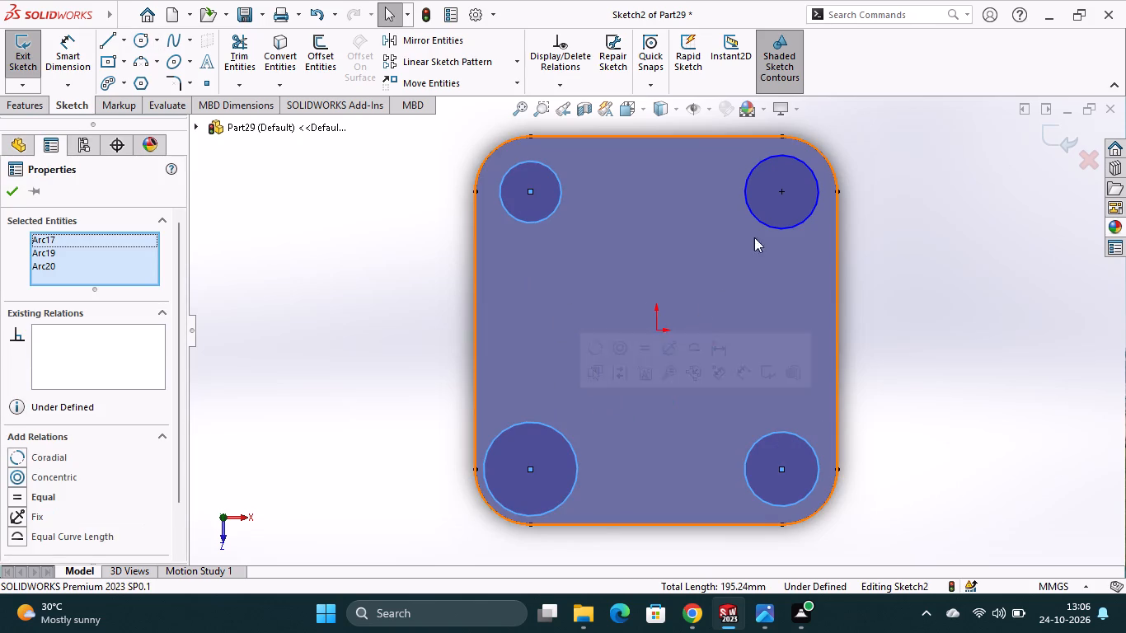
ctrl+click(765, 226)
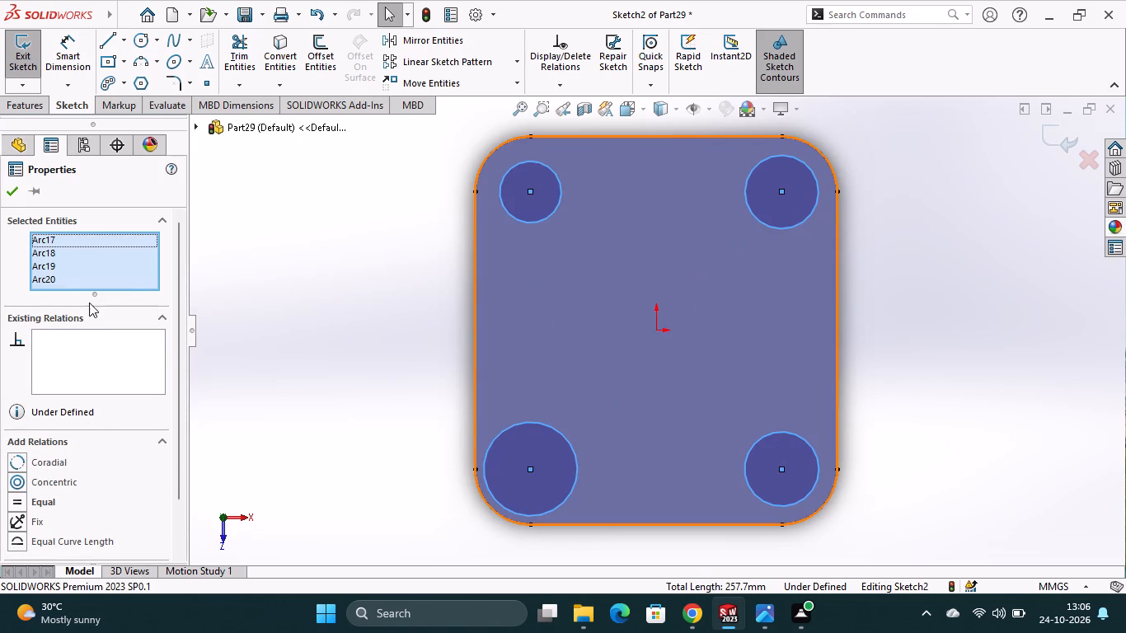
click(21, 498)
Dimension one of the equal corner circles to a 15 mm diameter.
click(70, 52)
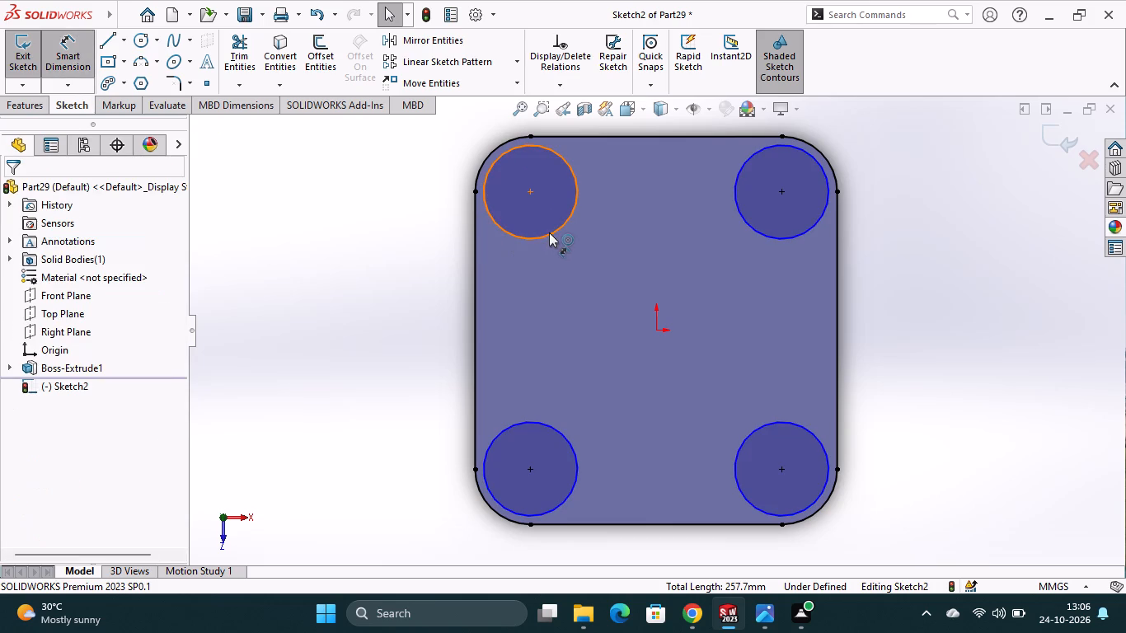
click(549, 232)
click(594, 269)
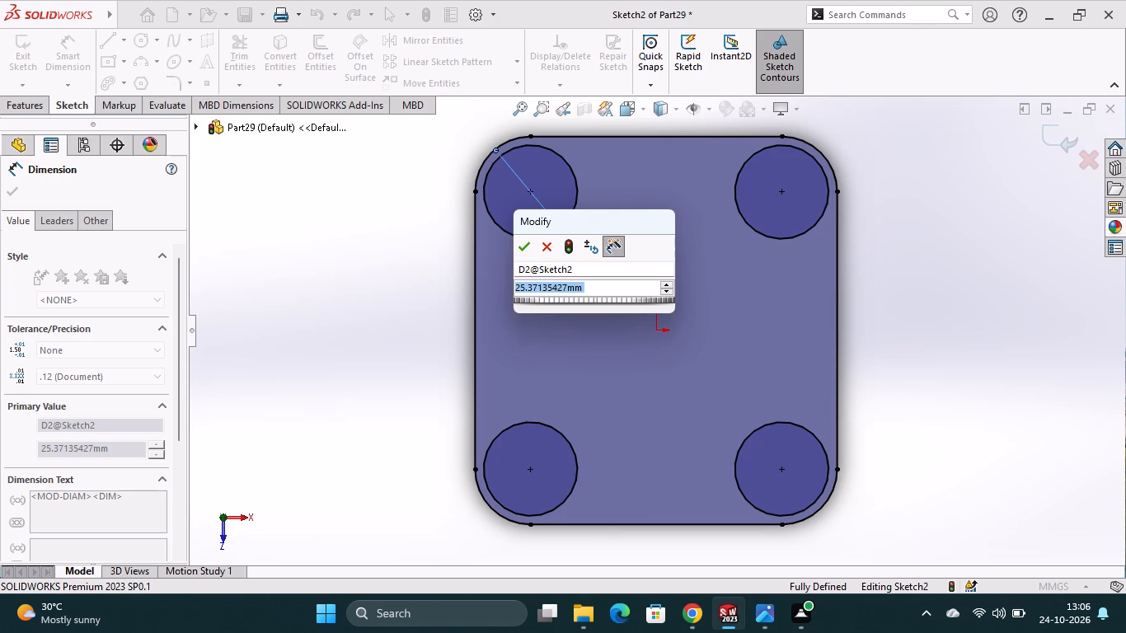
text(15)
key(Return)
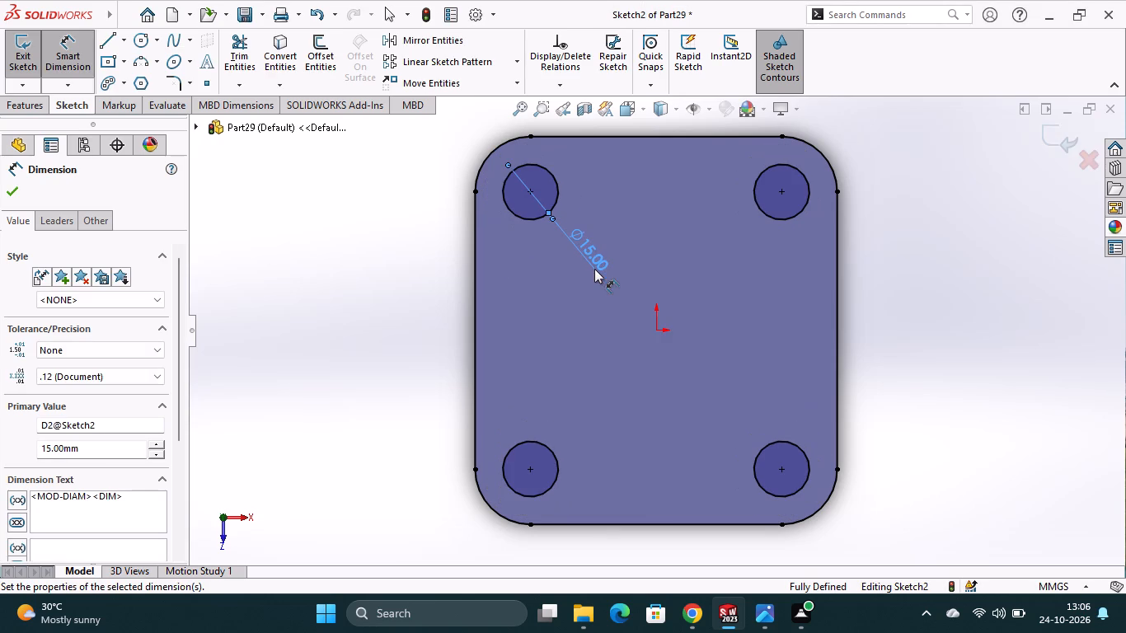
Trim away all the converted outline lines and corner arcs, leaving only the four circles in the sketch.
click(35, 106)
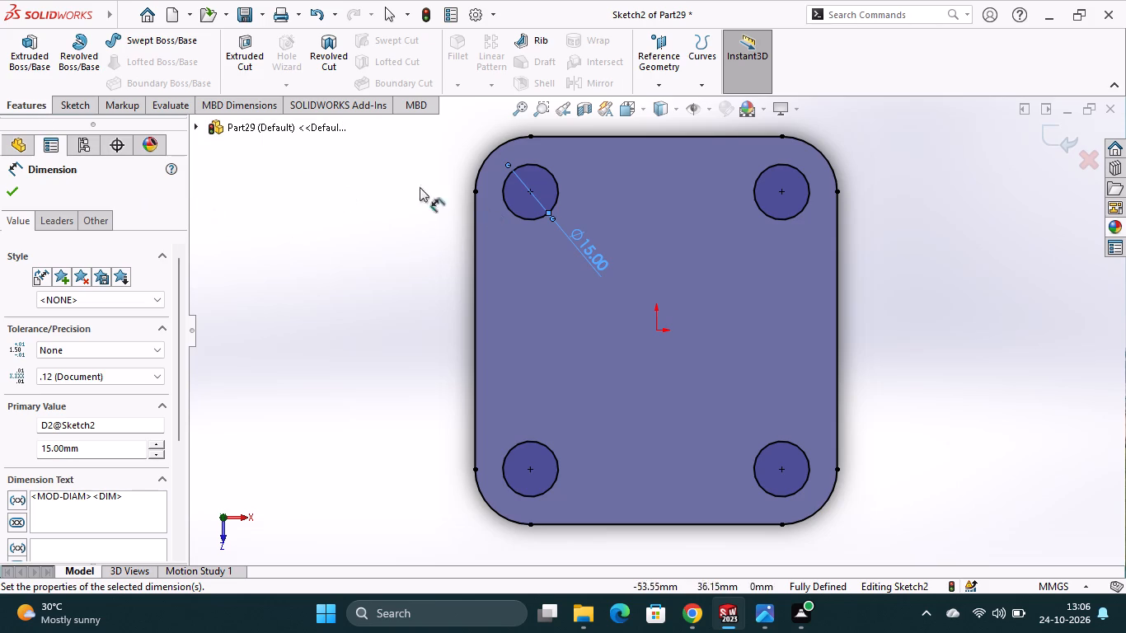
click(76, 108)
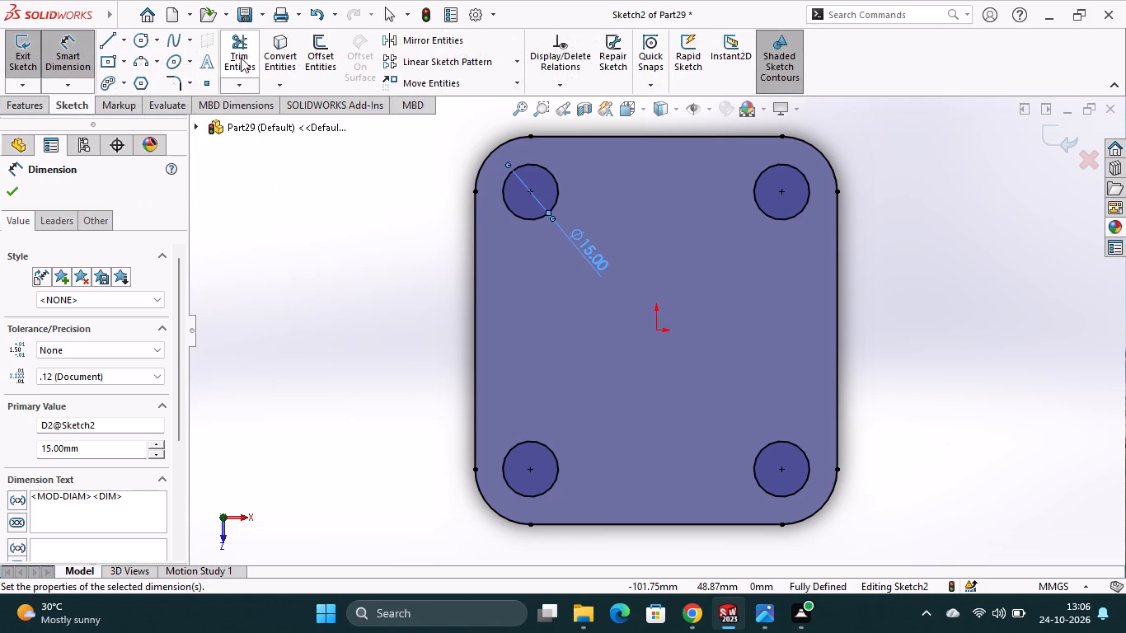
click(242, 57)
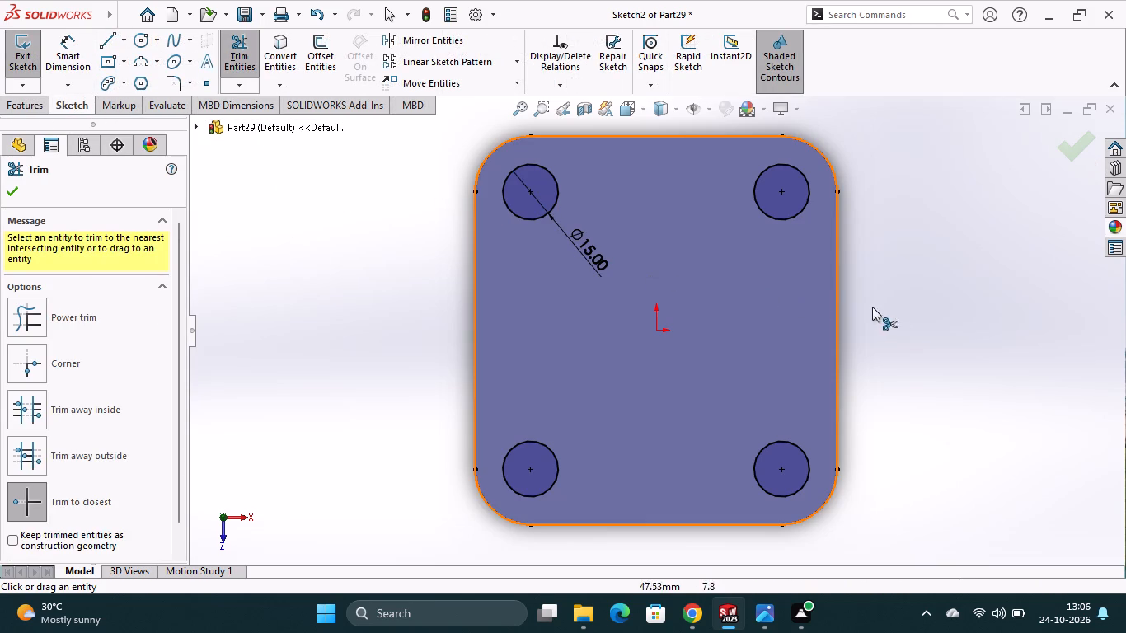
click(732, 137)
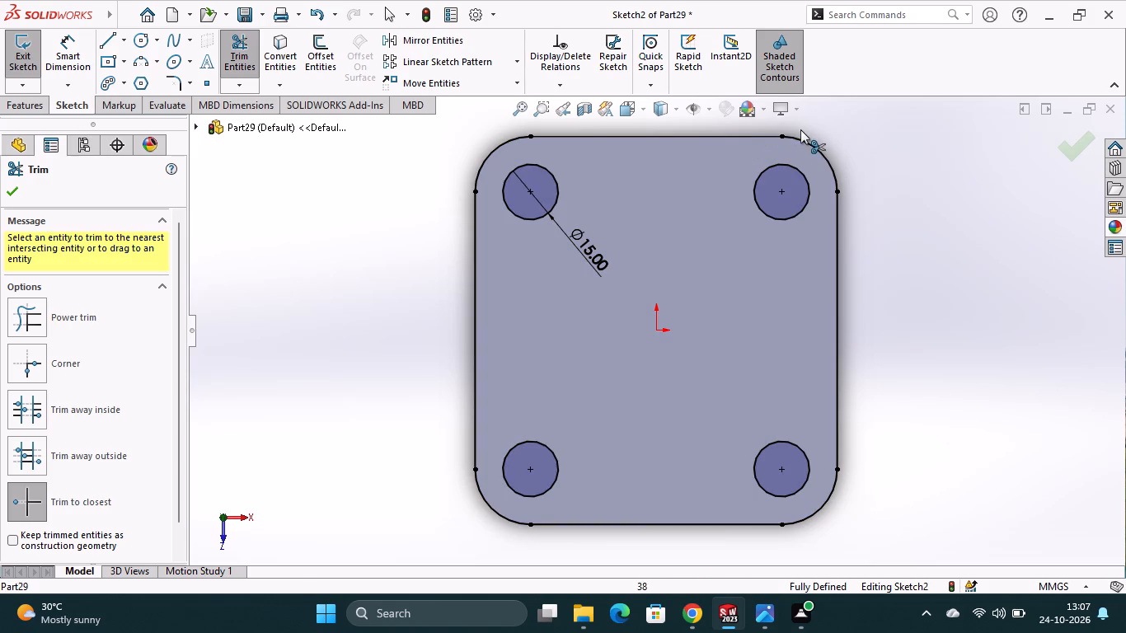
click(809, 147)
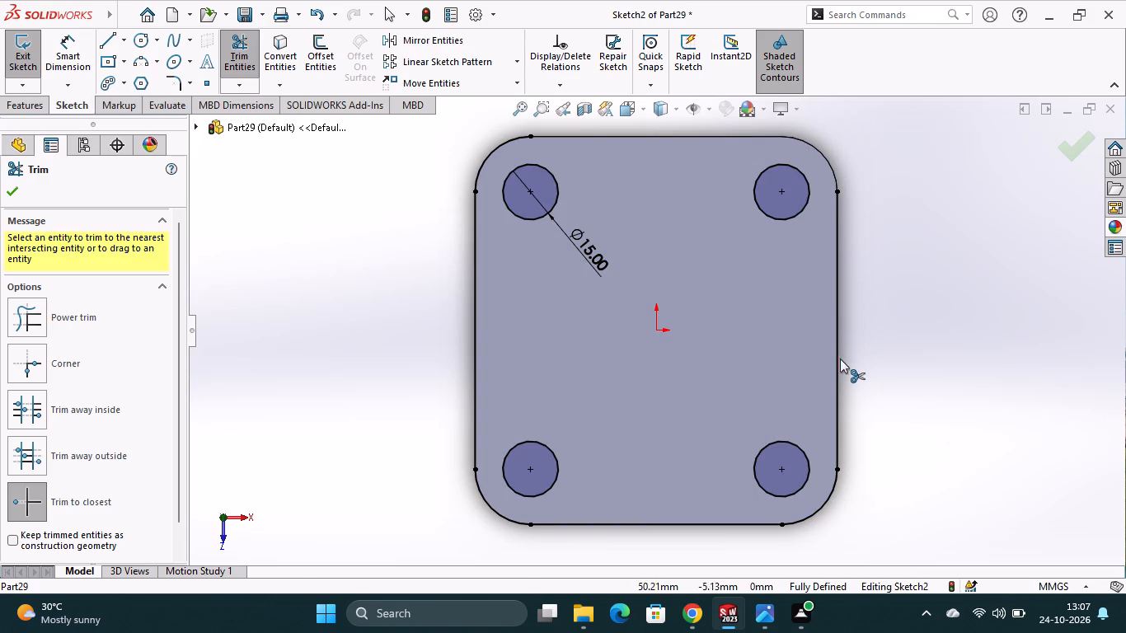
click(836, 365)
click(806, 517)
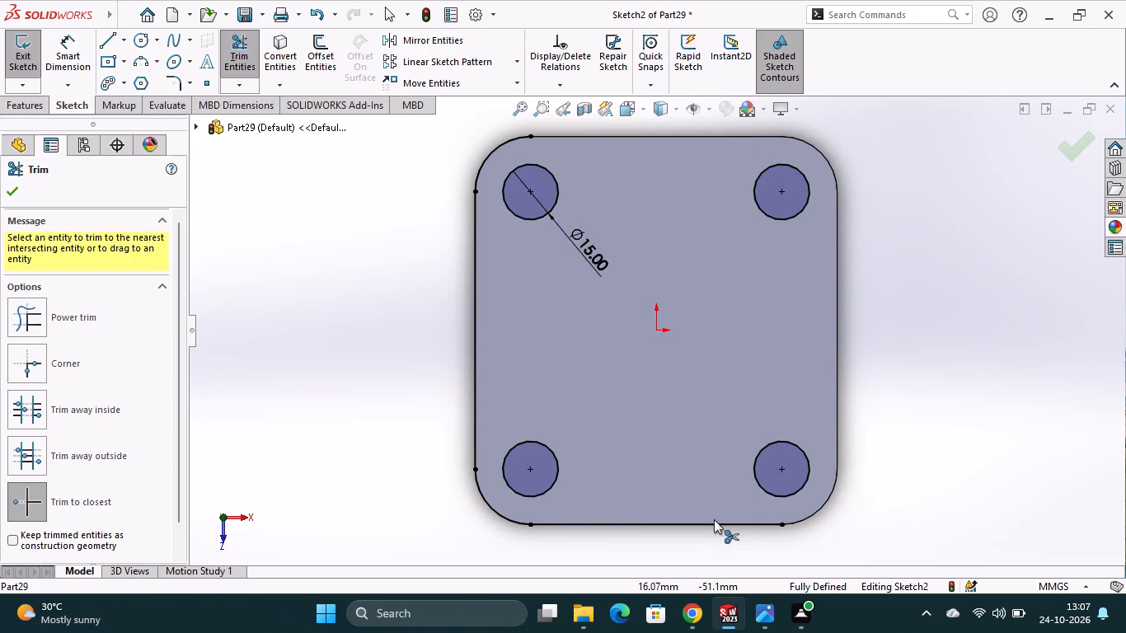
click(703, 527)
click(480, 496)
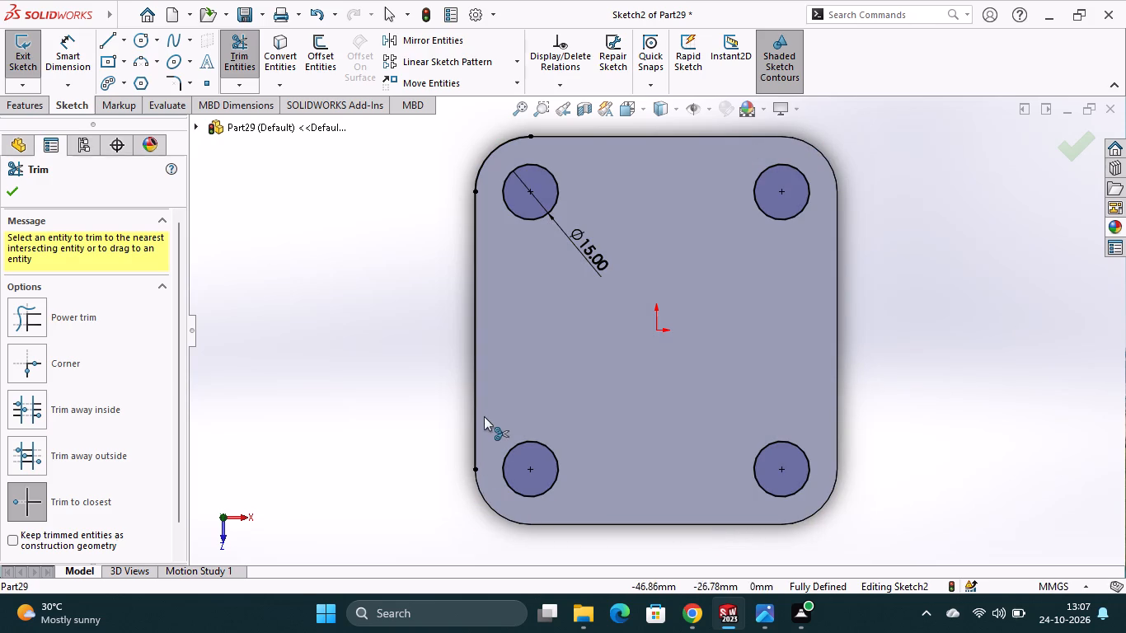
click(472, 403)
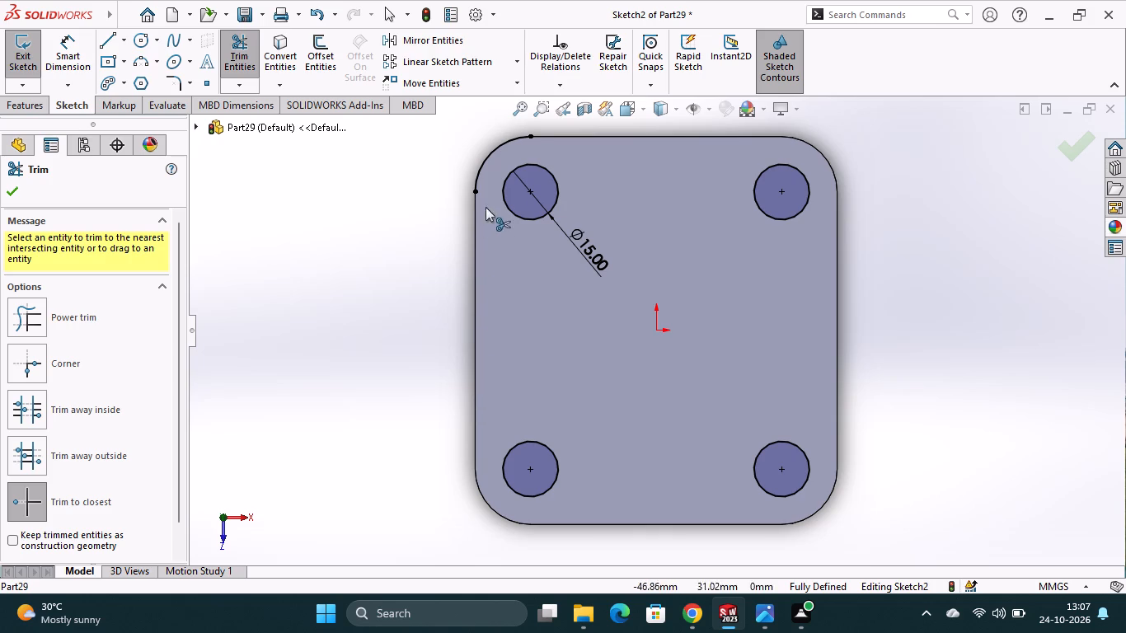
click(496, 148)
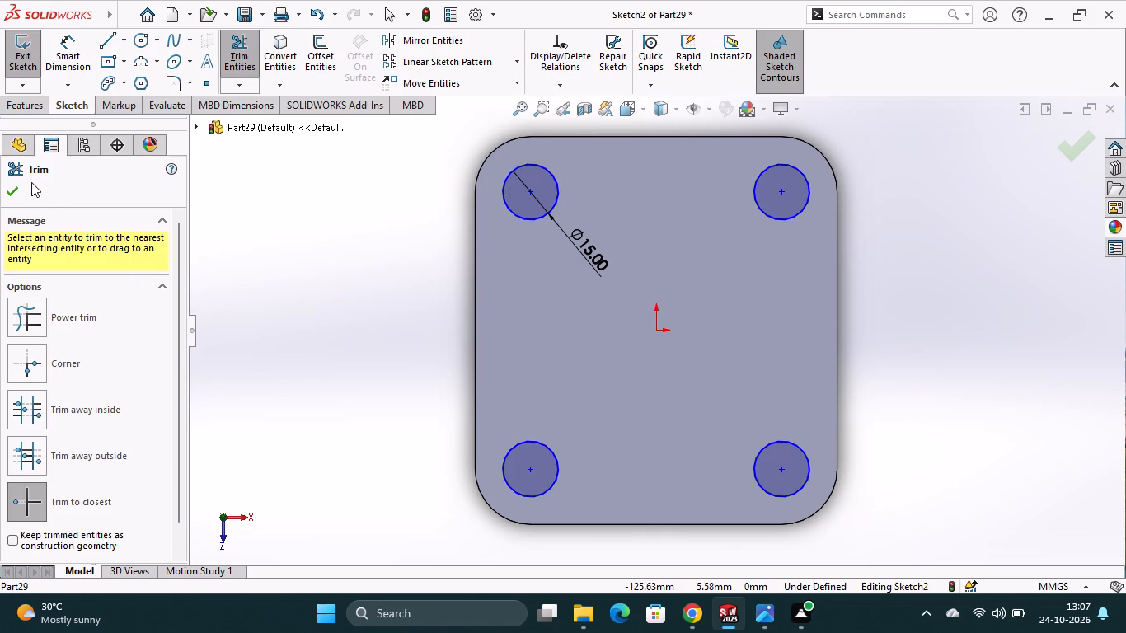
Cut the four circles into the plate with a blind extruded cut 18 mm deep.
click(40, 110)
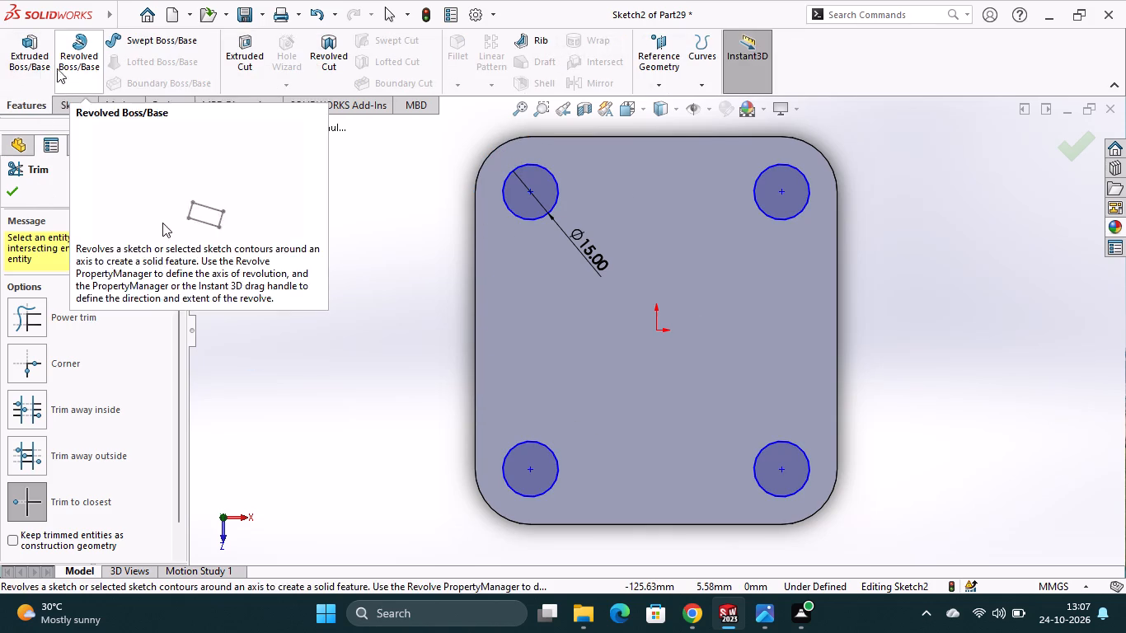
click(250, 64)
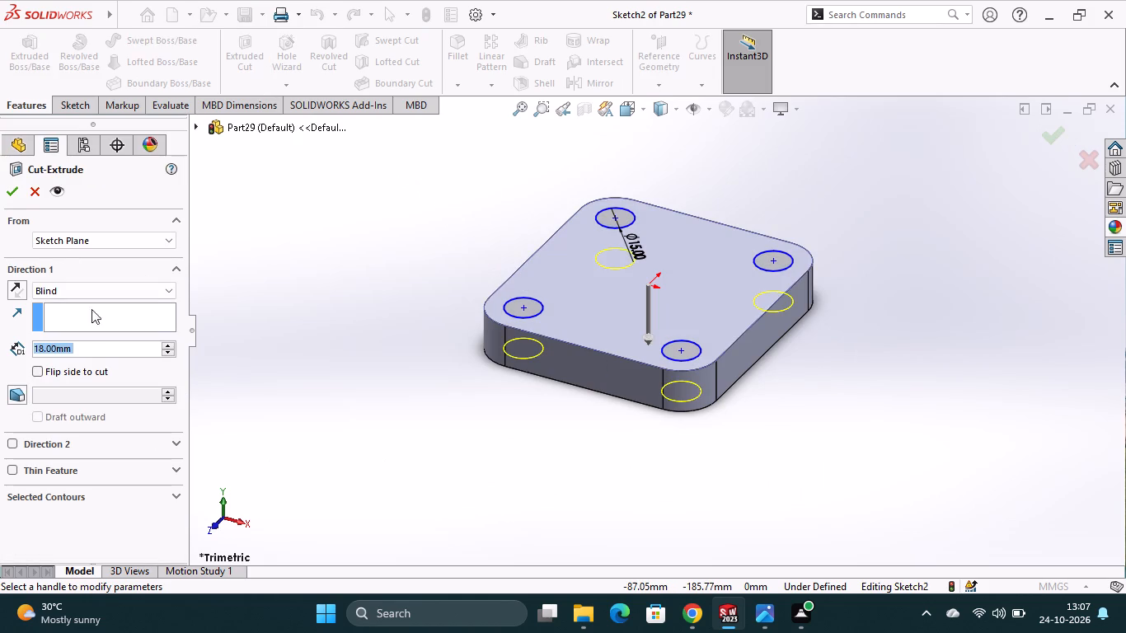
click(4, 191)
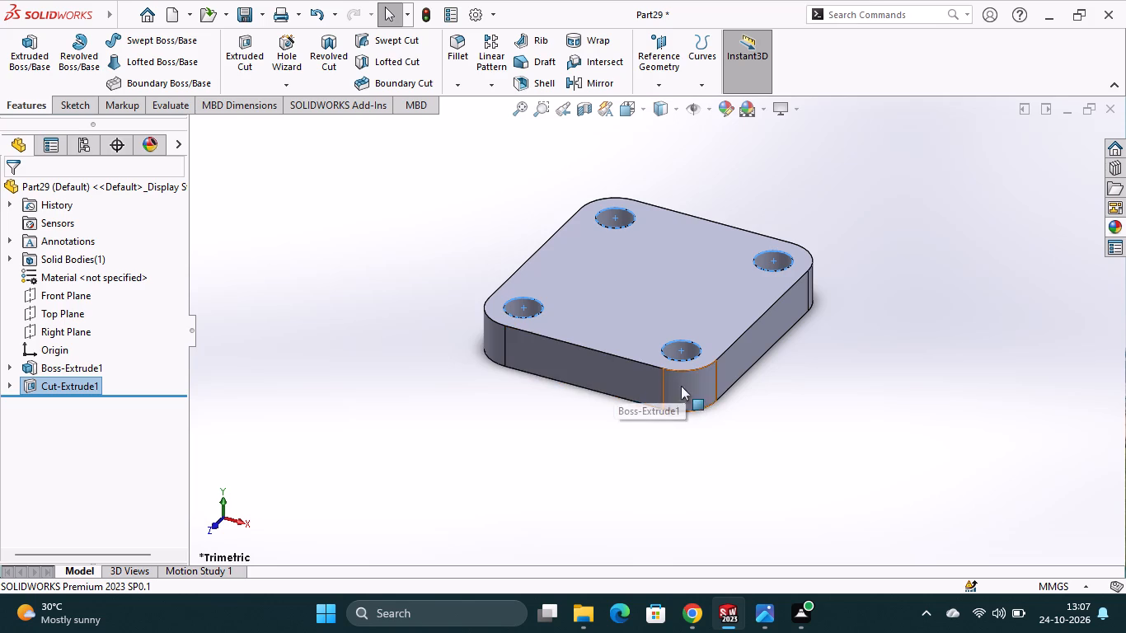
Start a new sketch on the Front Plane.
click(71, 293)
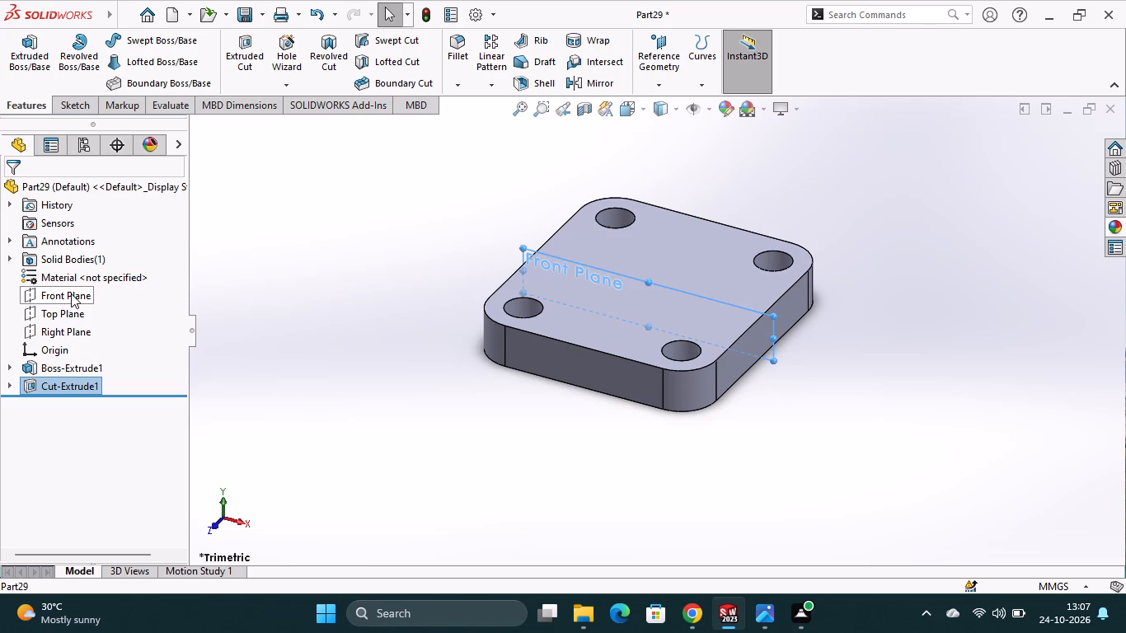
click(86, 275)
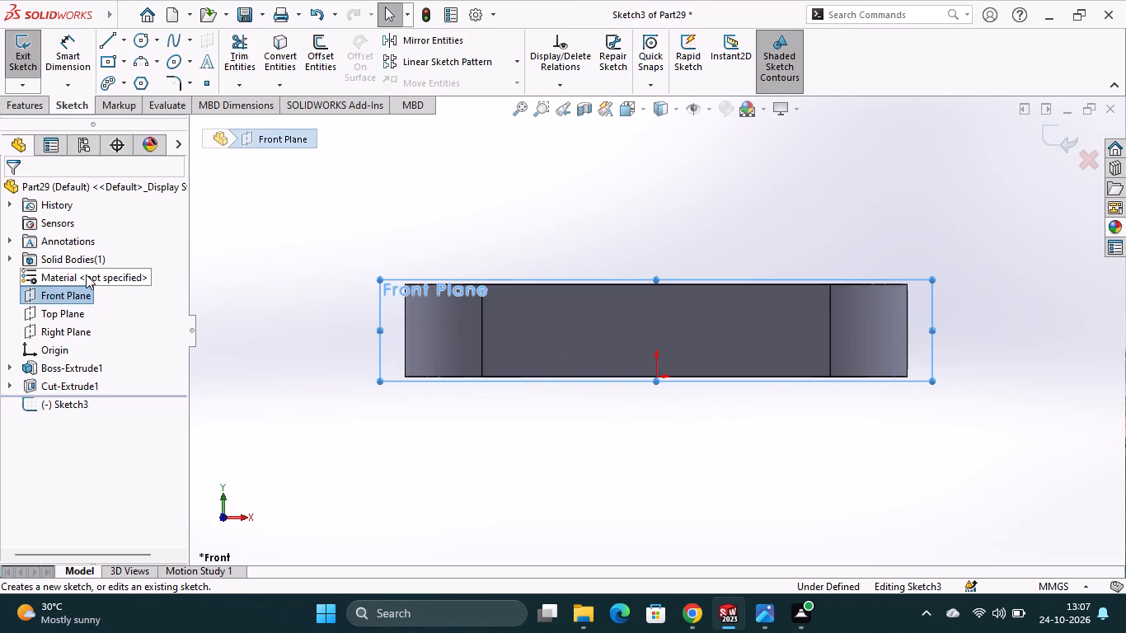
Sketch a vertical construction centerline about 55 mm long upward from the origin on the Front Plane.
scroll(674, 410, up, 2)
middle_drag(795, 413, 672, 496)
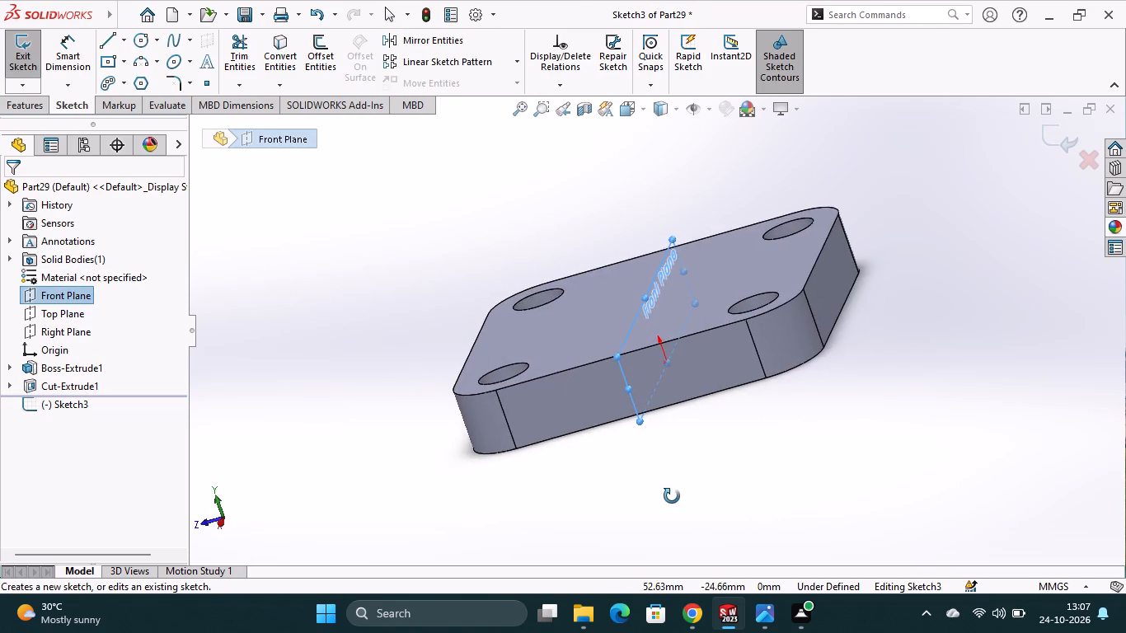
middle_drag(672, 496, 756, 467)
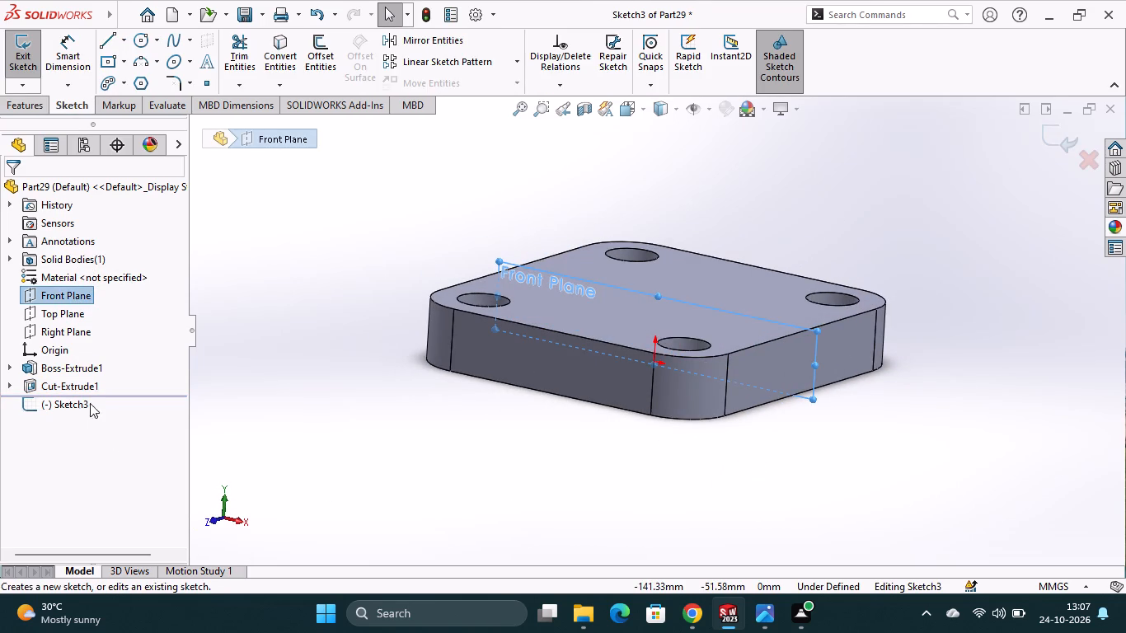
click(647, 112)
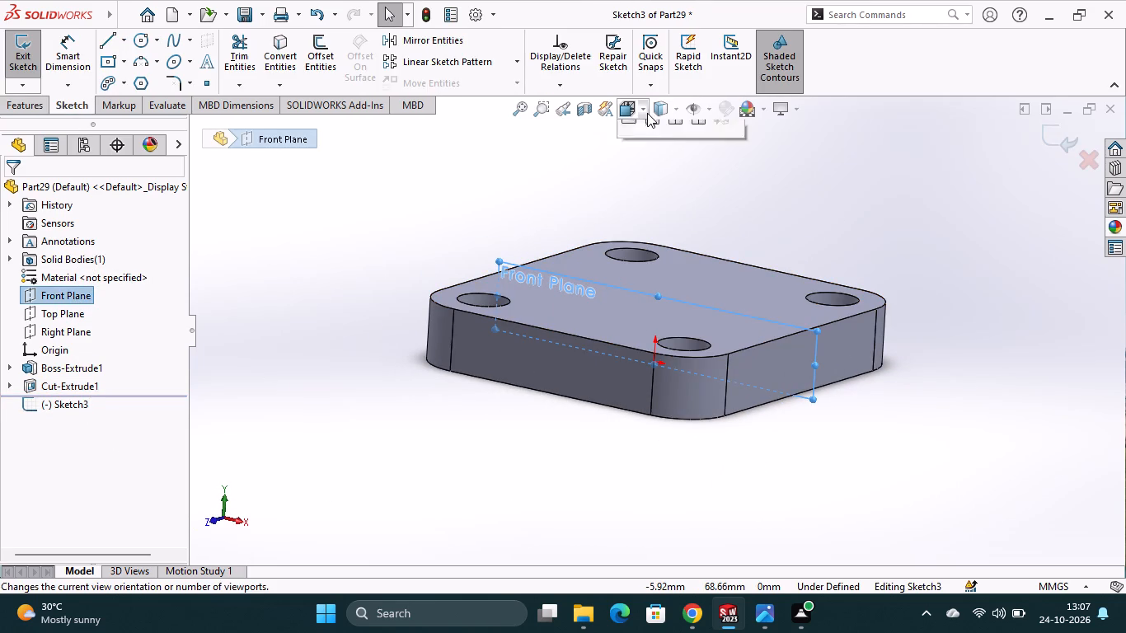
click(715, 198)
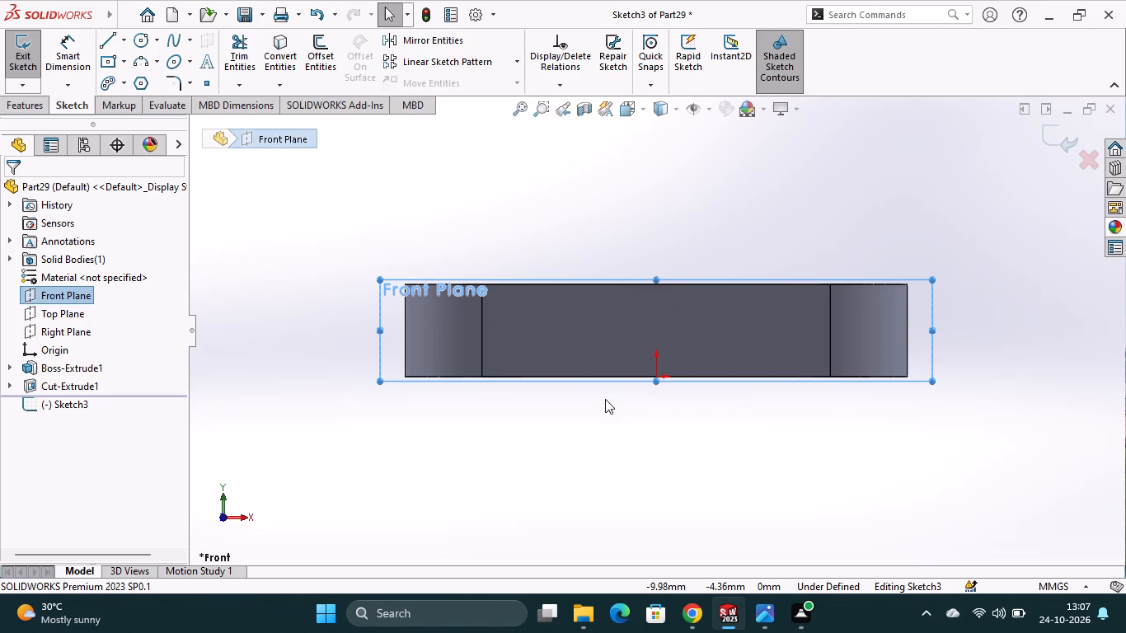
scroll(609, 236, up, 1)
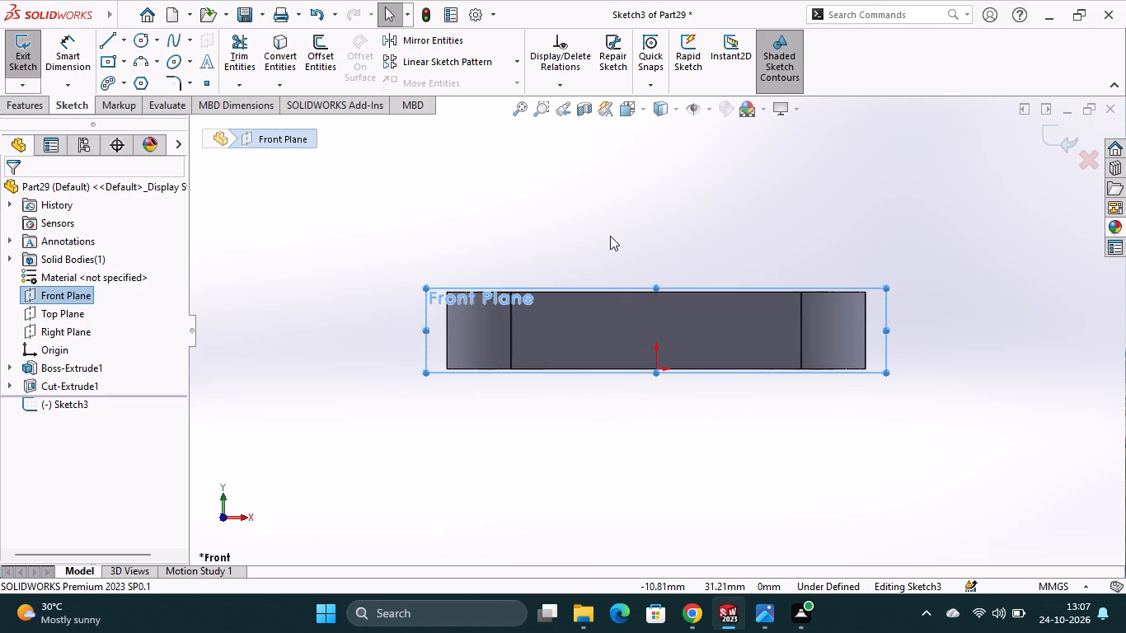
click(128, 41)
click(125, 81)
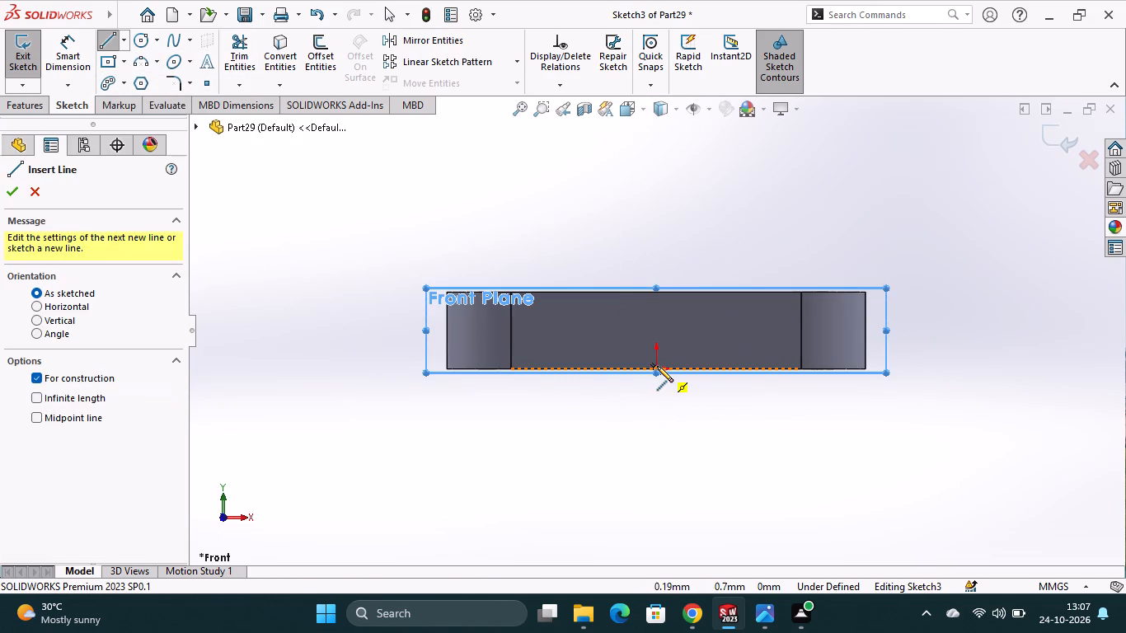
click(656, 368)
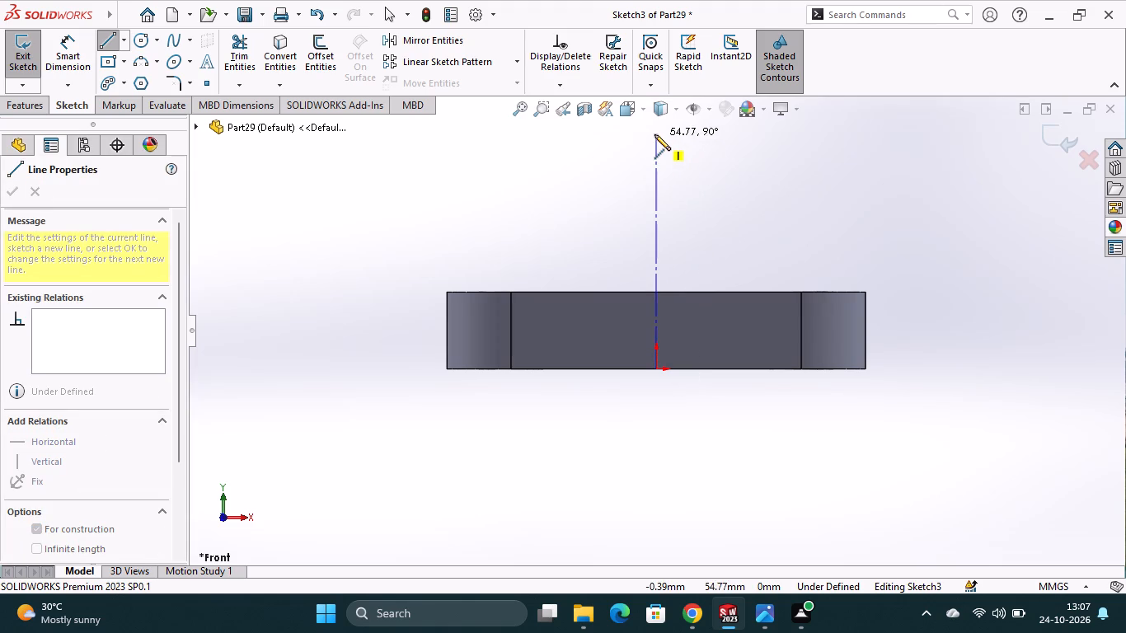
click(658, 132)
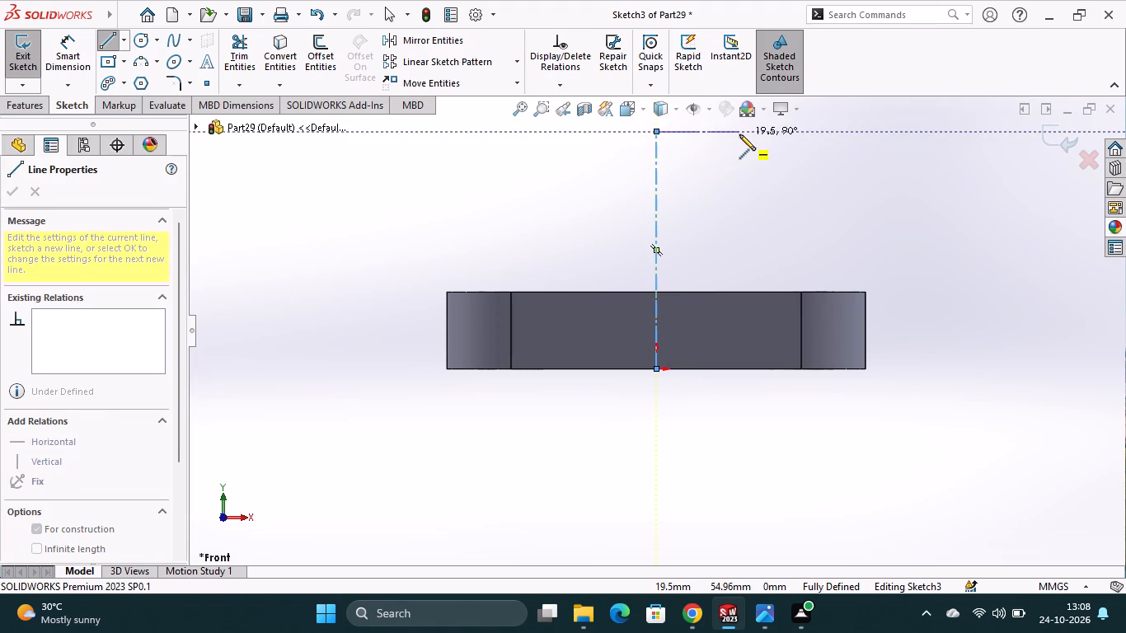
key(Escape)
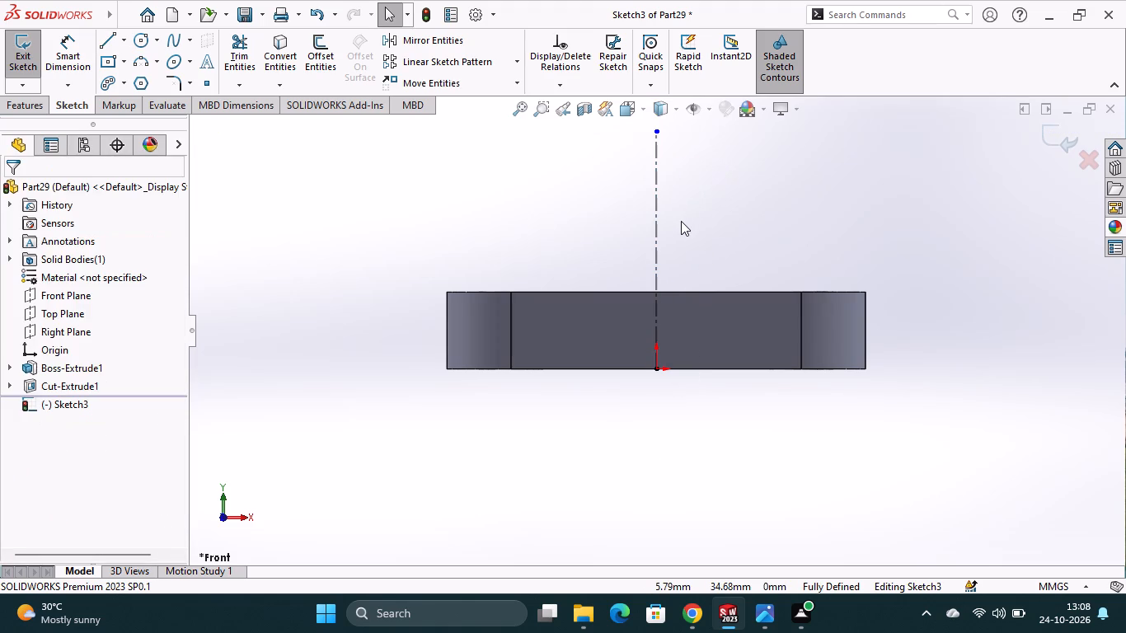
Sketch a corner rectangle about 38 mm wide and 47 mm tall standing on the plate's top edge, straddling the centerline.
scroll(588, 223, up, 1)
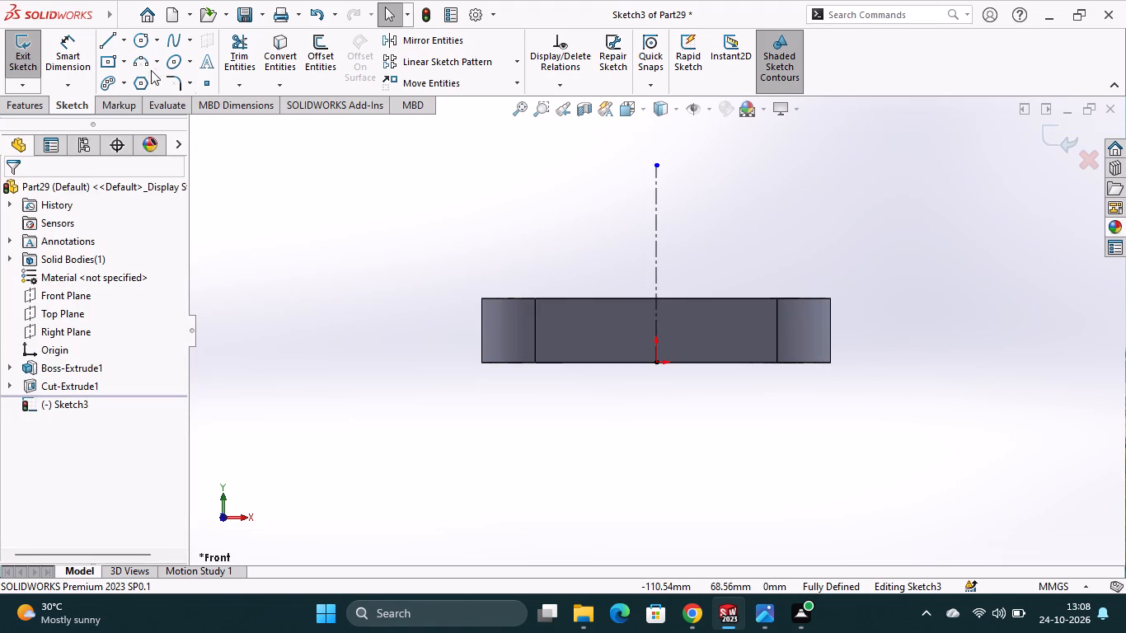
click(110, 46)
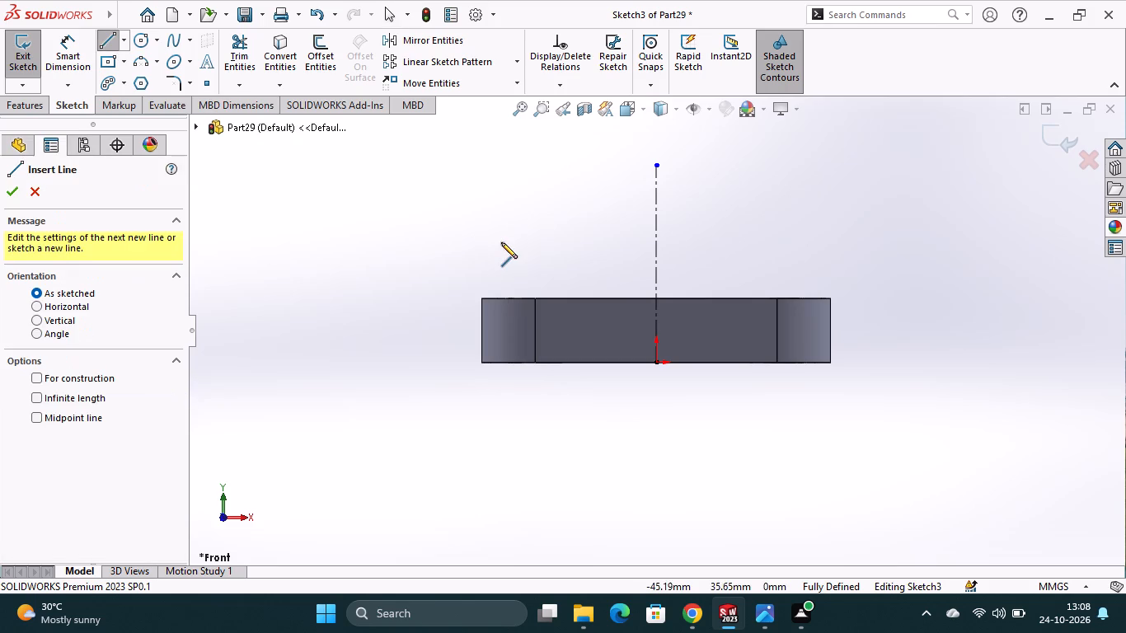
click(129, 58)
click(132, 85)
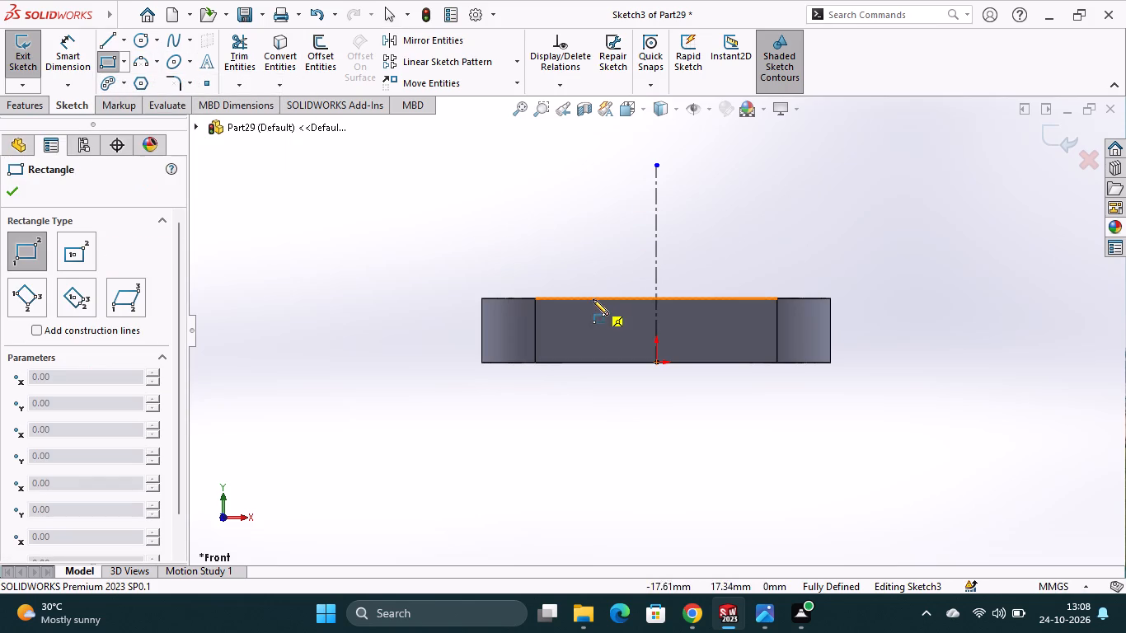
click(590, 296)
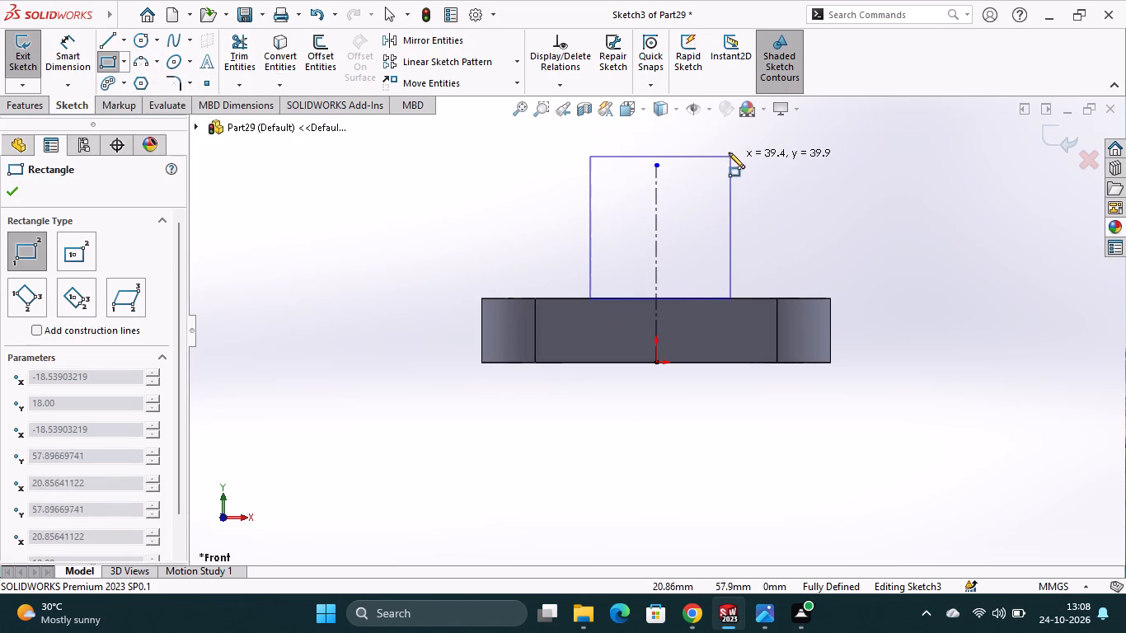
click(727, 130)
scroll(733, 173, up, 2)
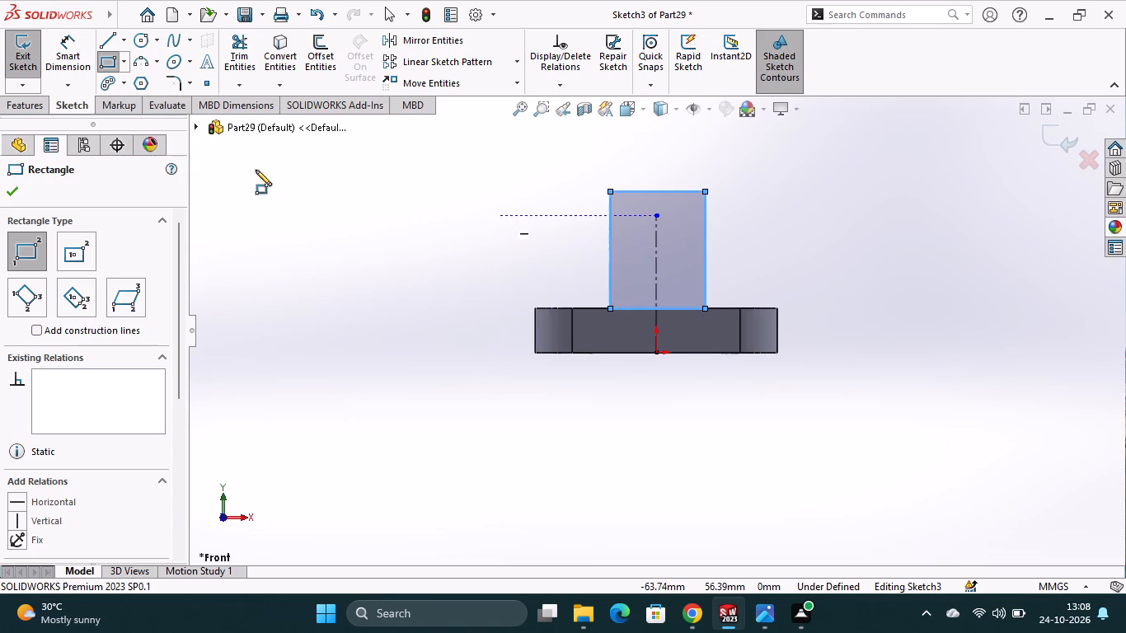
Dimension the distance from the centerline to the rectangle's right side as 24 mm.
click(75, 56)
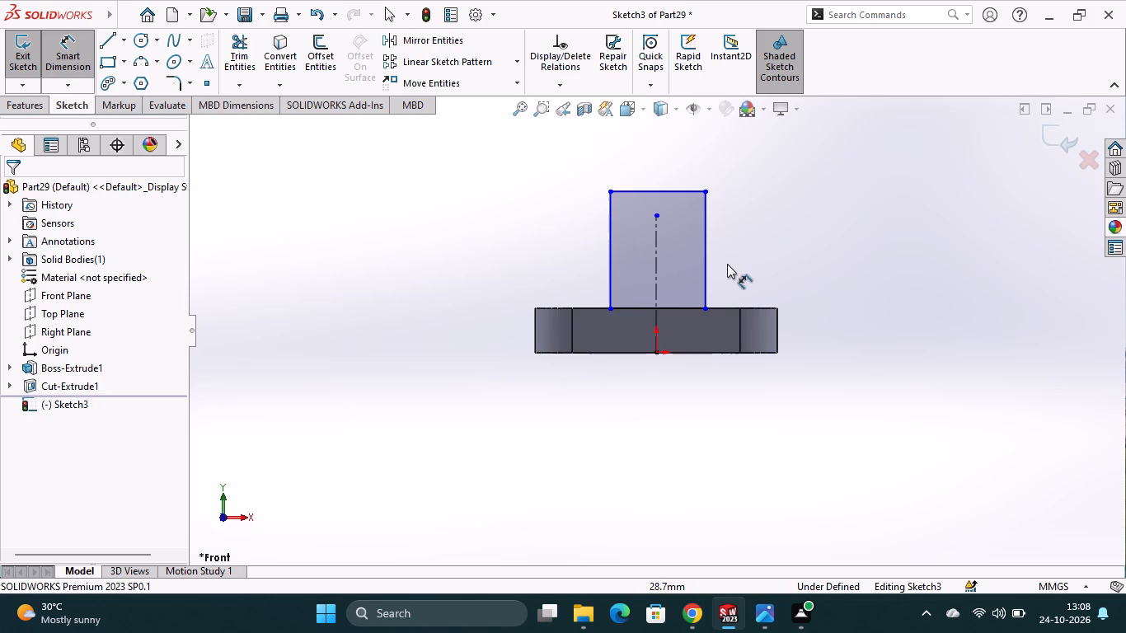
scroll(683, 226, down, 3)
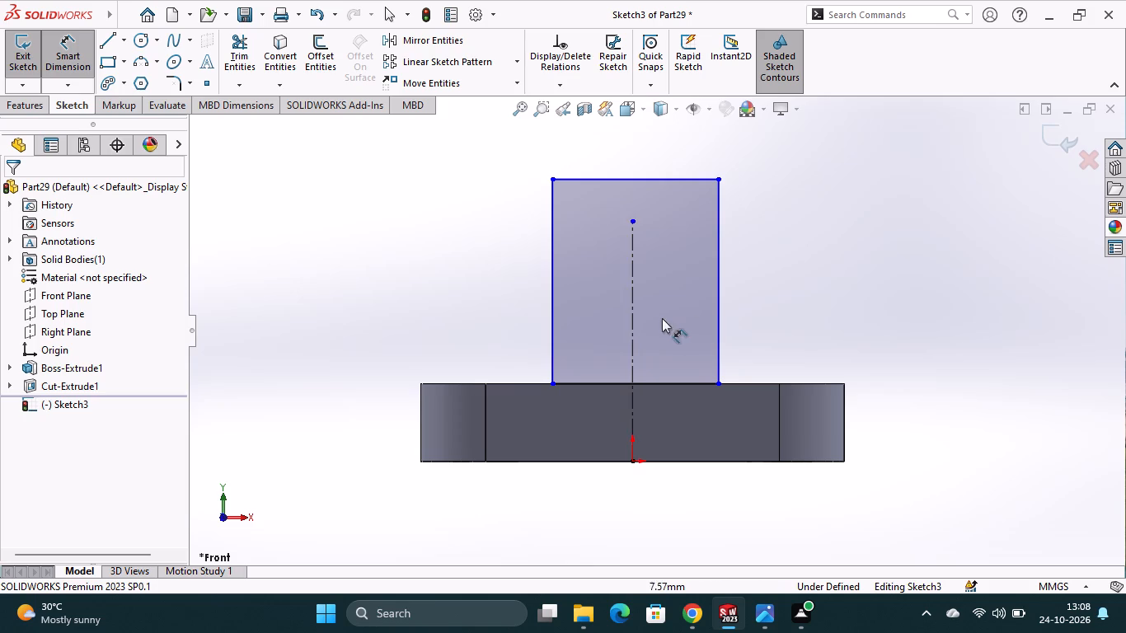
click(634, 304)
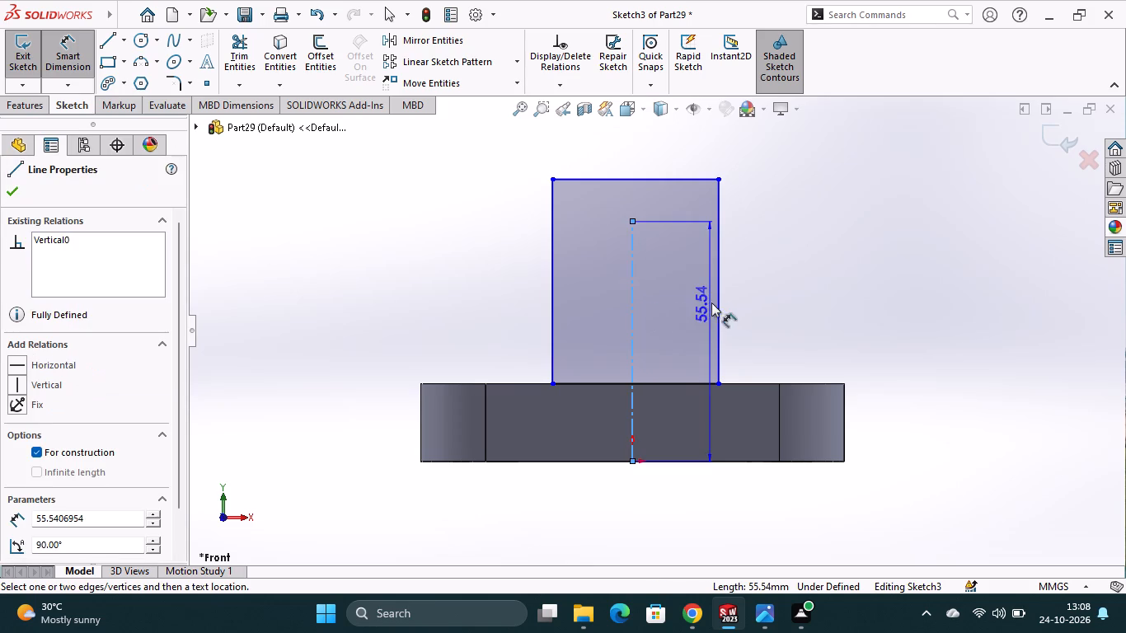
click(716, 298)
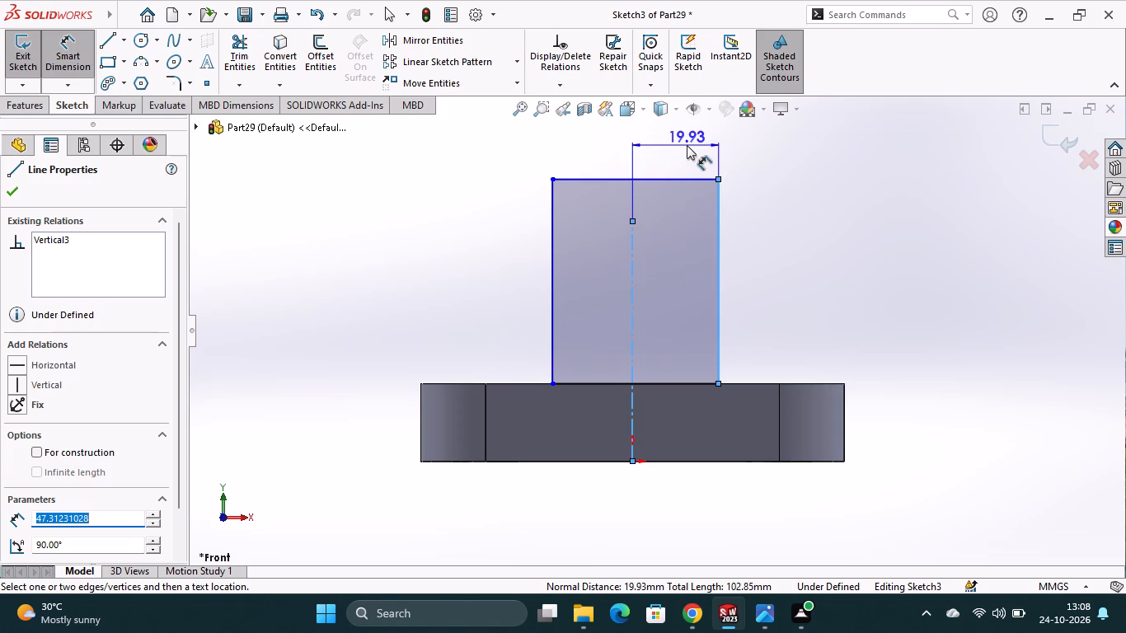
click(687, 145)
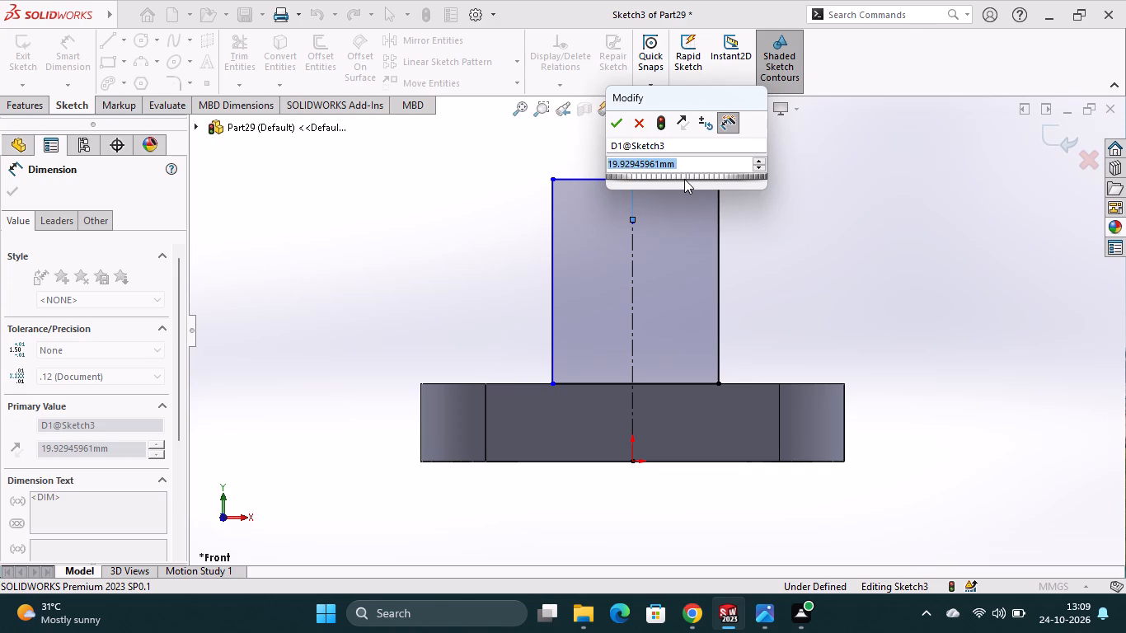
click(647, 124)
click(637, 127)
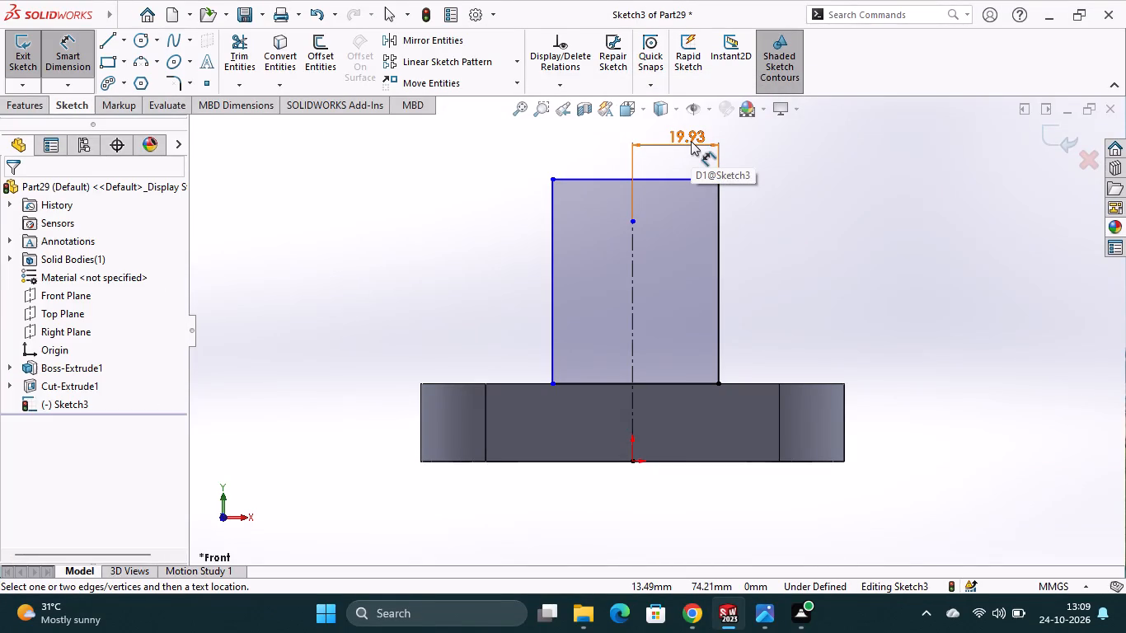
double_click(691, 141)
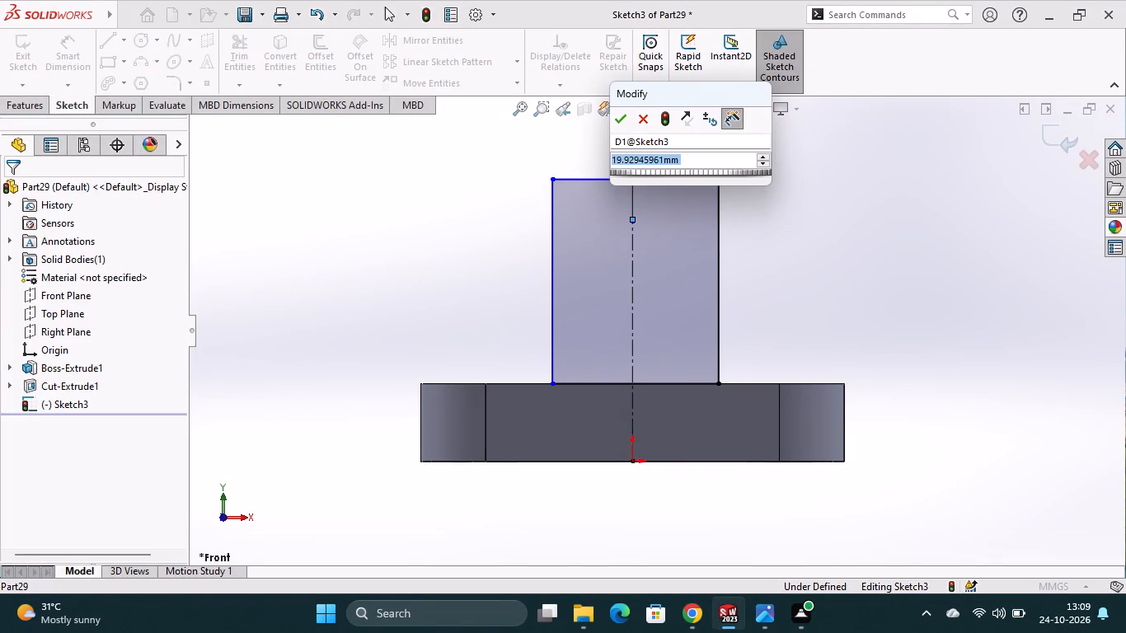
text(24)
key(Return)
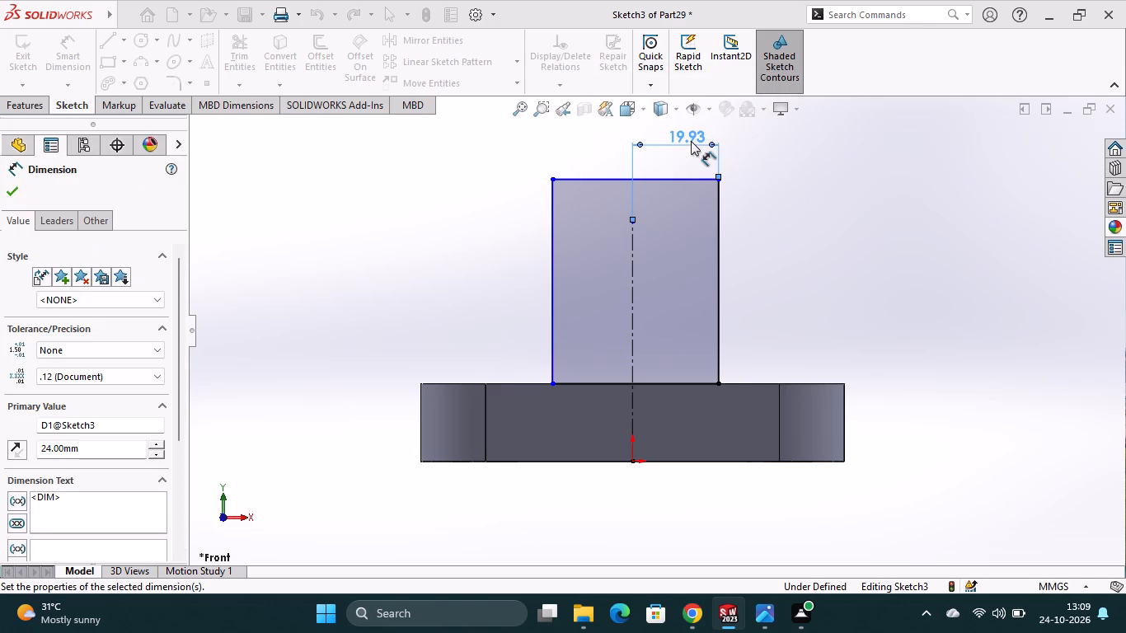
Dimension the distance from the centerline to the rectangle's left side as 24 mm.
click(631, 260)
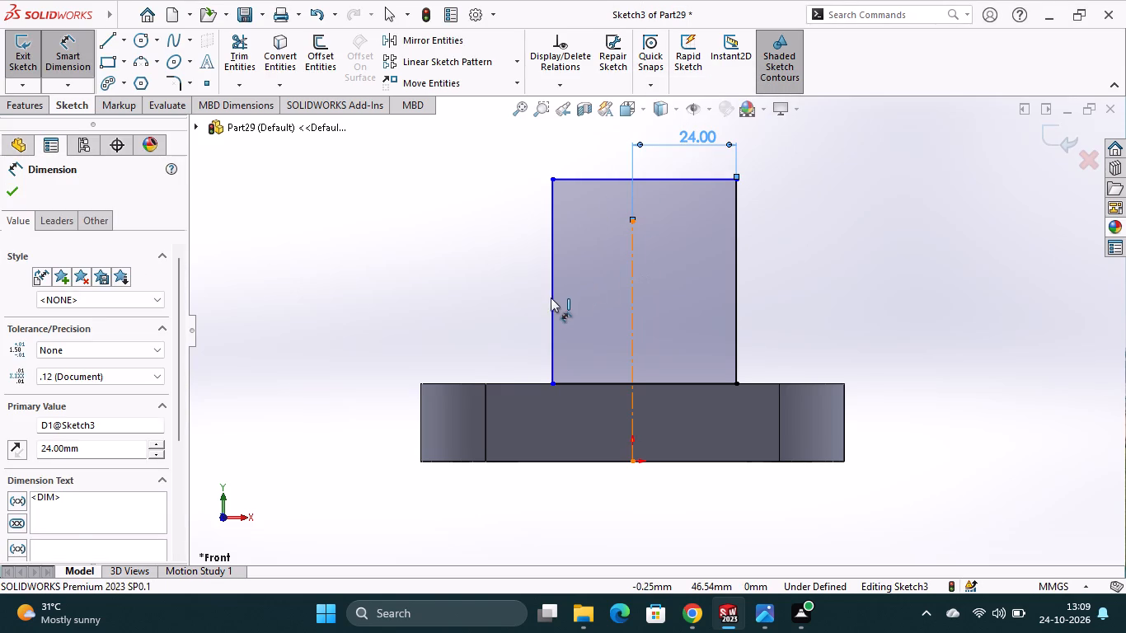
click(550, 300)
double_click(598, 149)
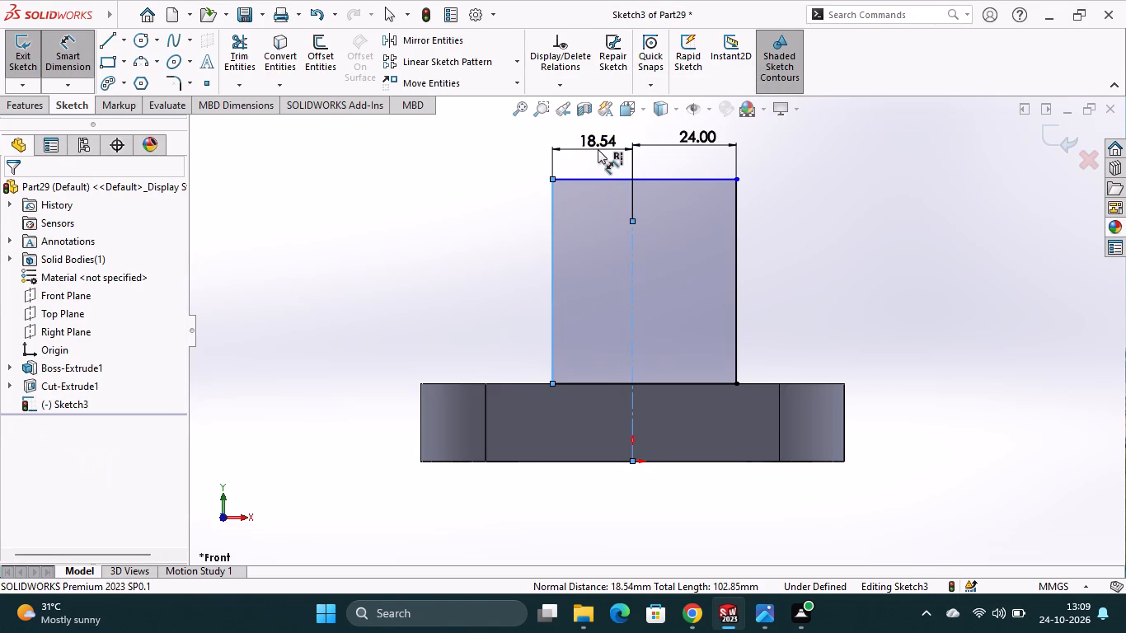
text(24)
key(Return)
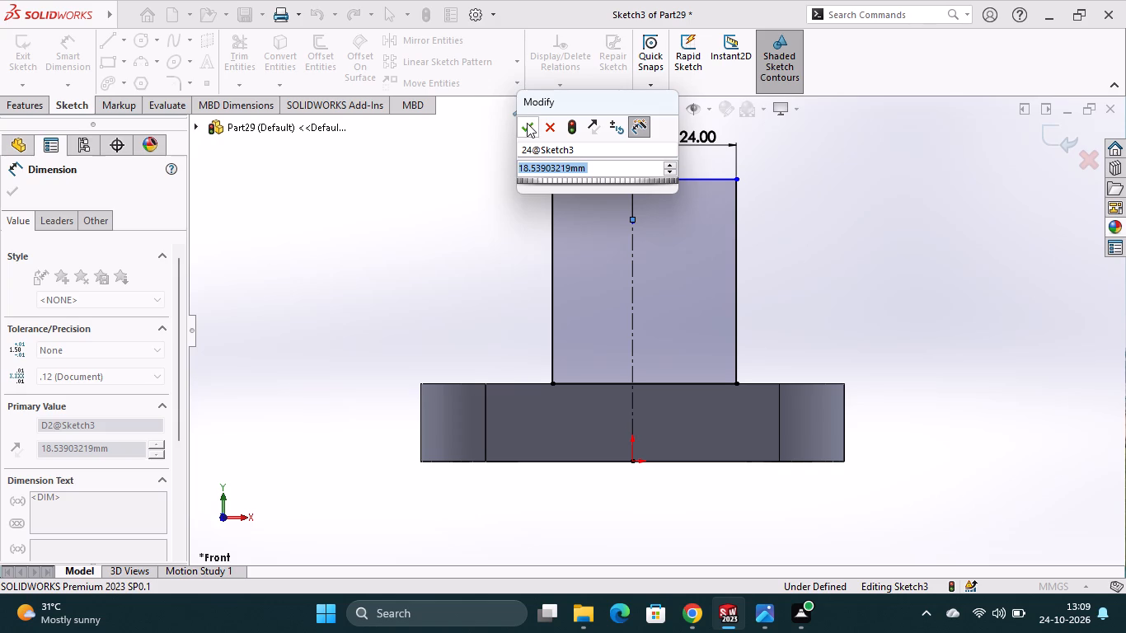
click(527, 123)
double_click(602, 148)
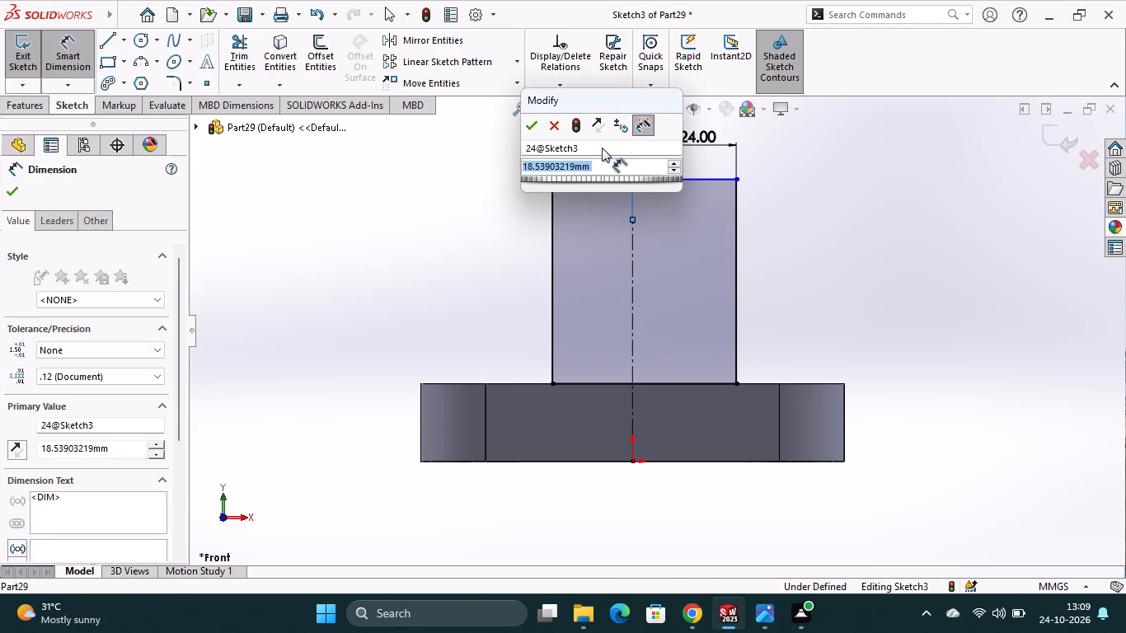
text(24)
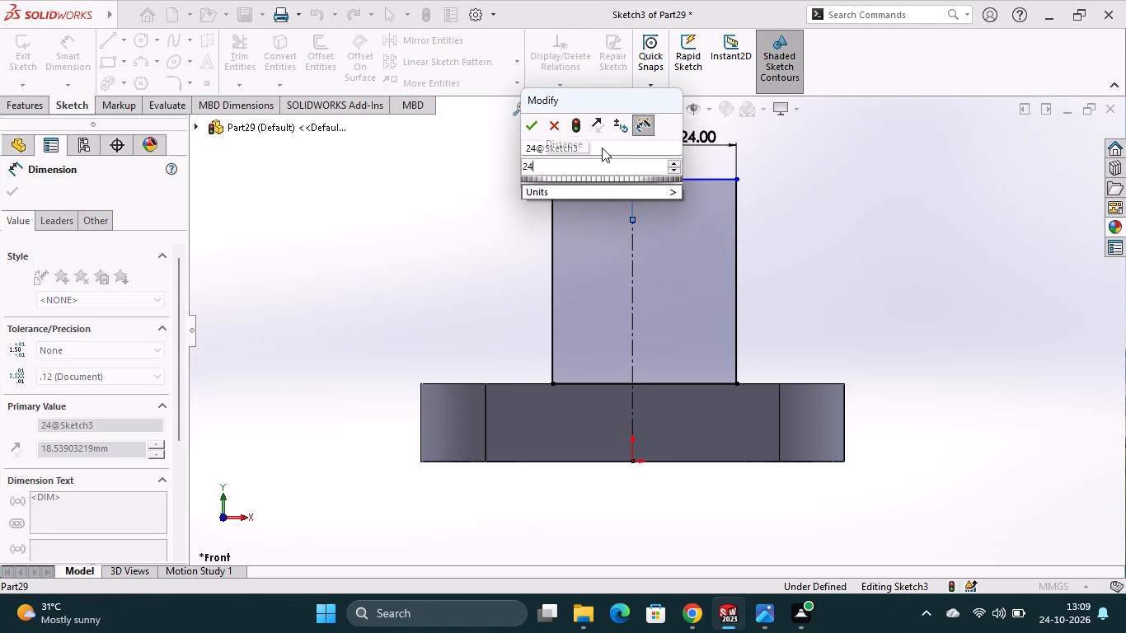
key(Return)
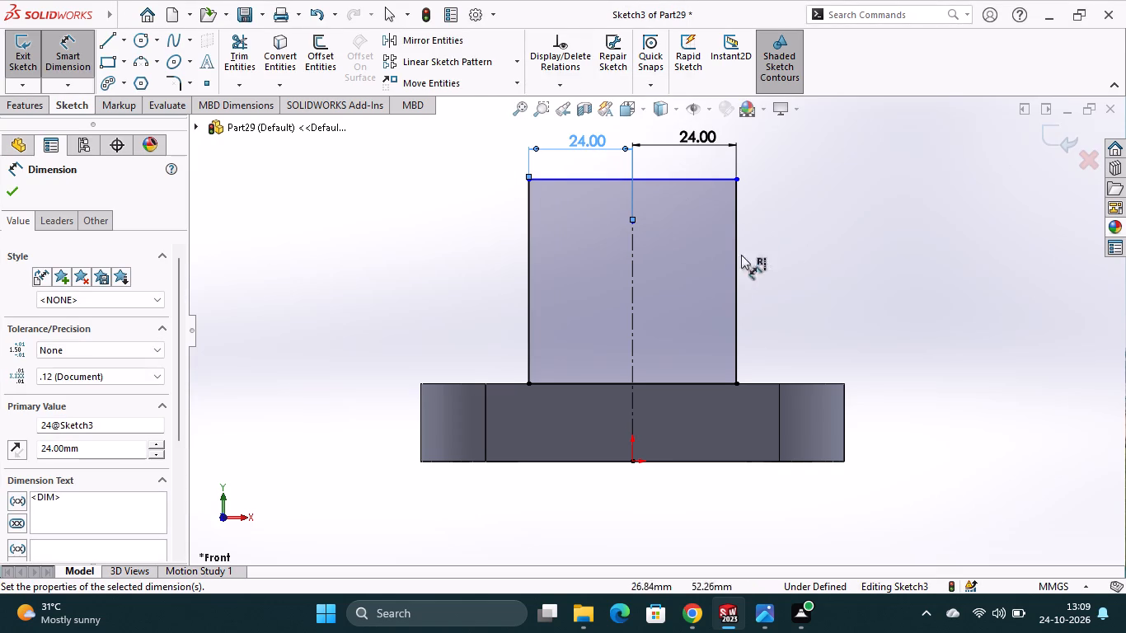
Dimension the rectangle's vertical side to a height of 70 mm.
click(736, 288)
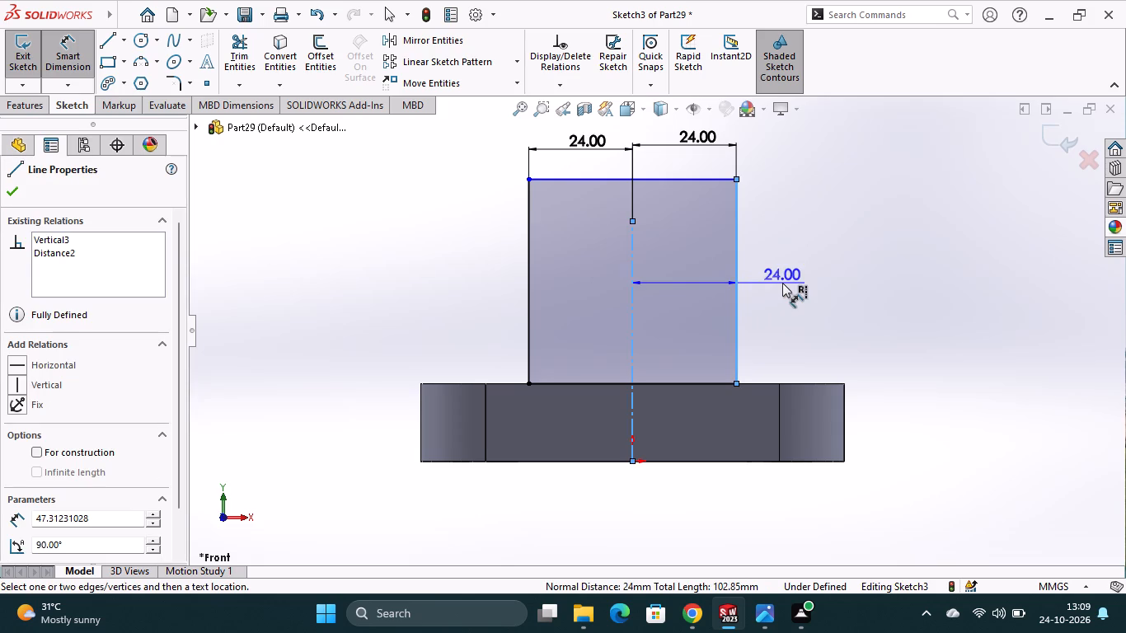
key(Escape)
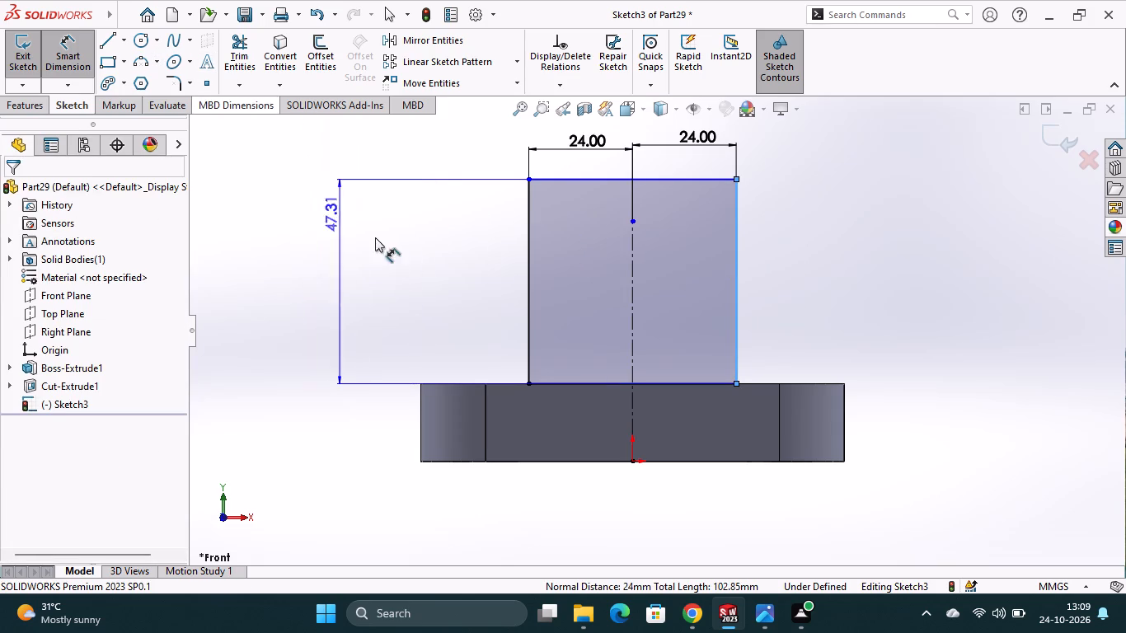
click(486, 246)
text(70)
key(Return)
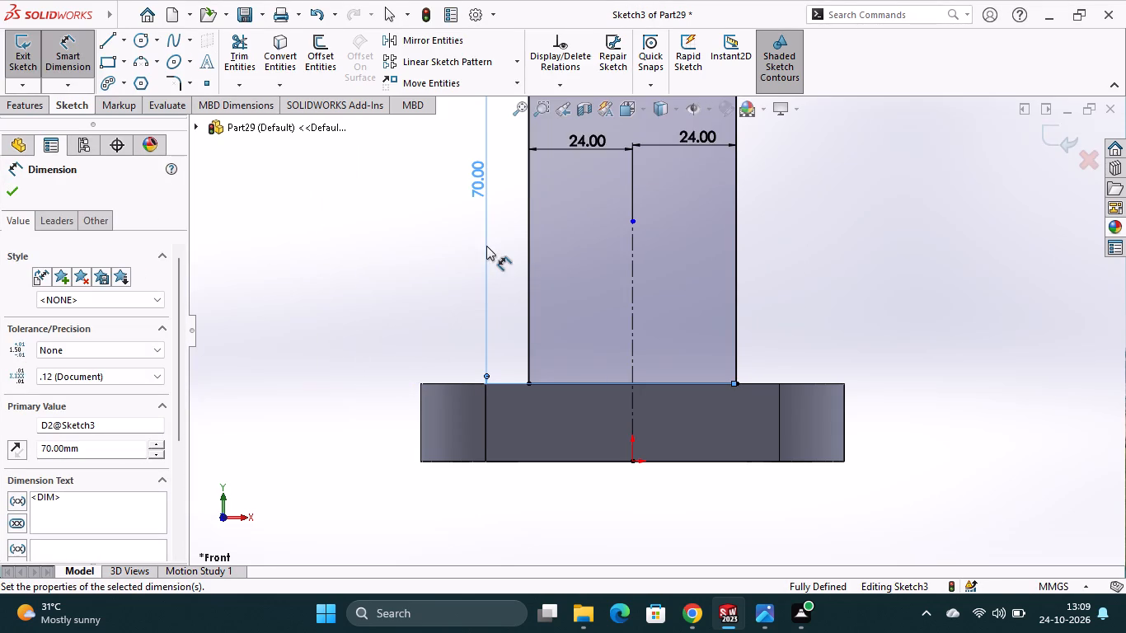
scroll(611, 243, up, 1)
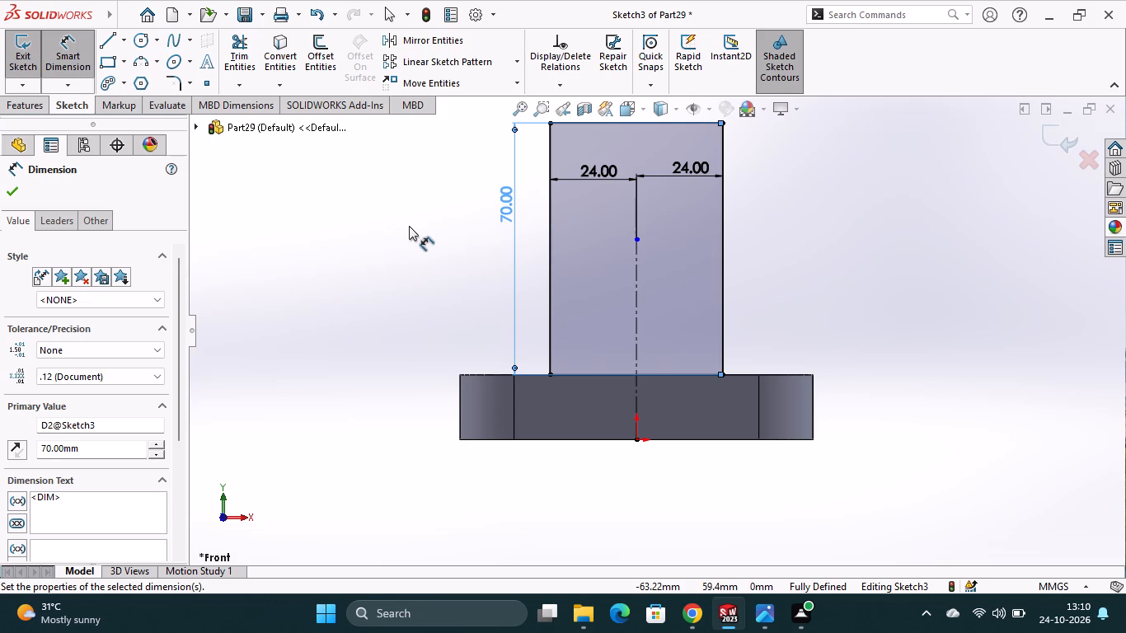
click(7, 189)
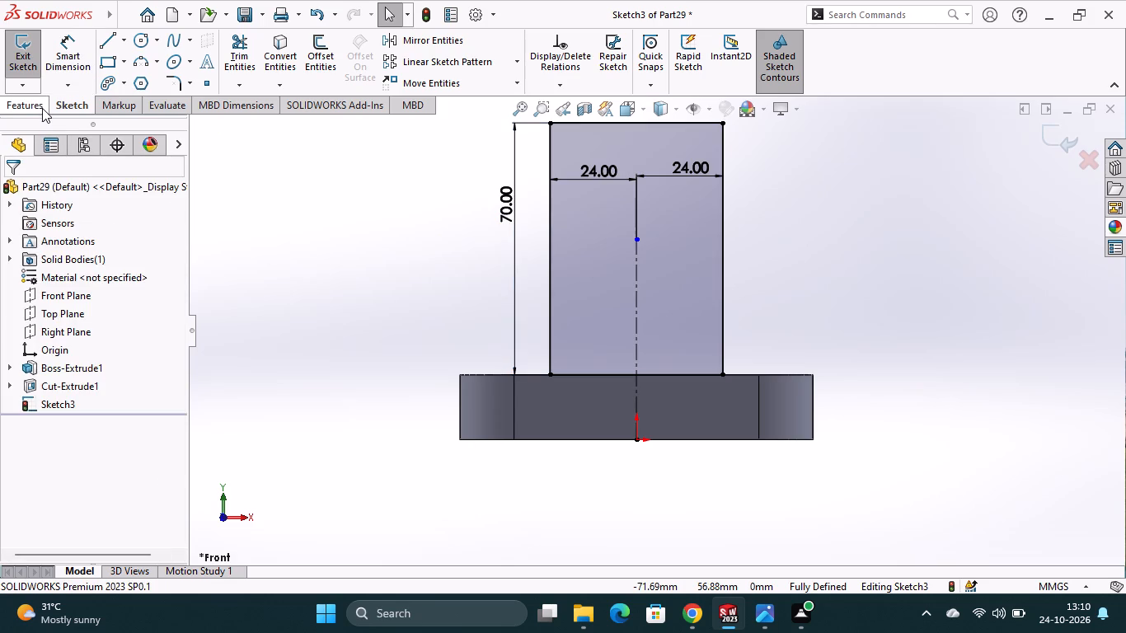
Extrude the 48 × 70 mm rectangle as a 15 mm blind boss in the reversed direction, merged with the plate.
click(42, 108)
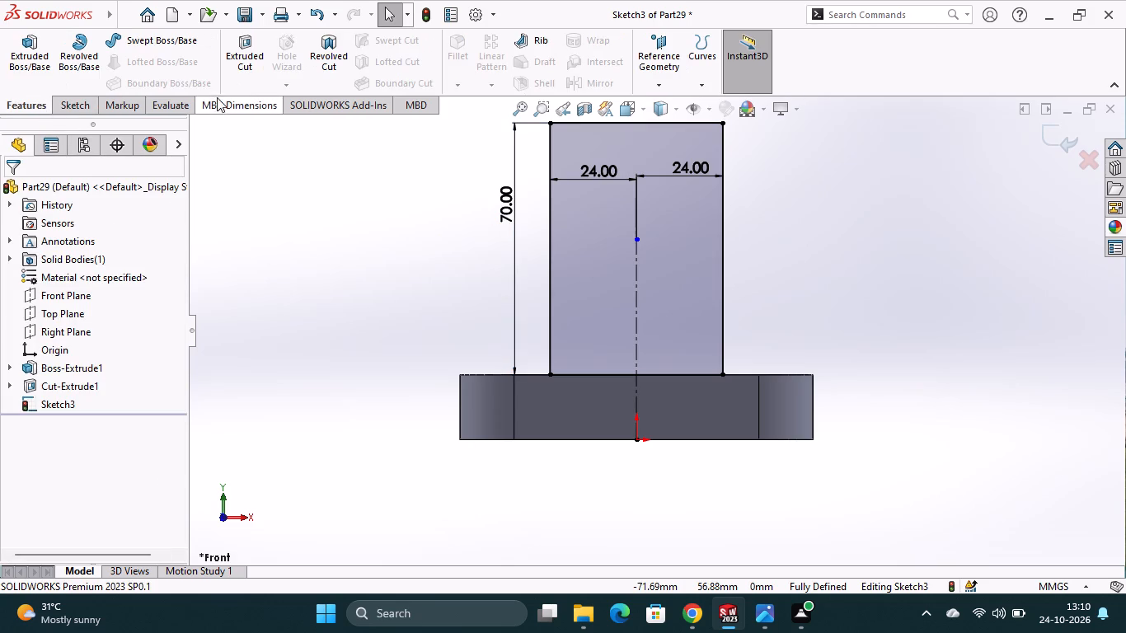
middle_drag(866, 314, 804, 389)
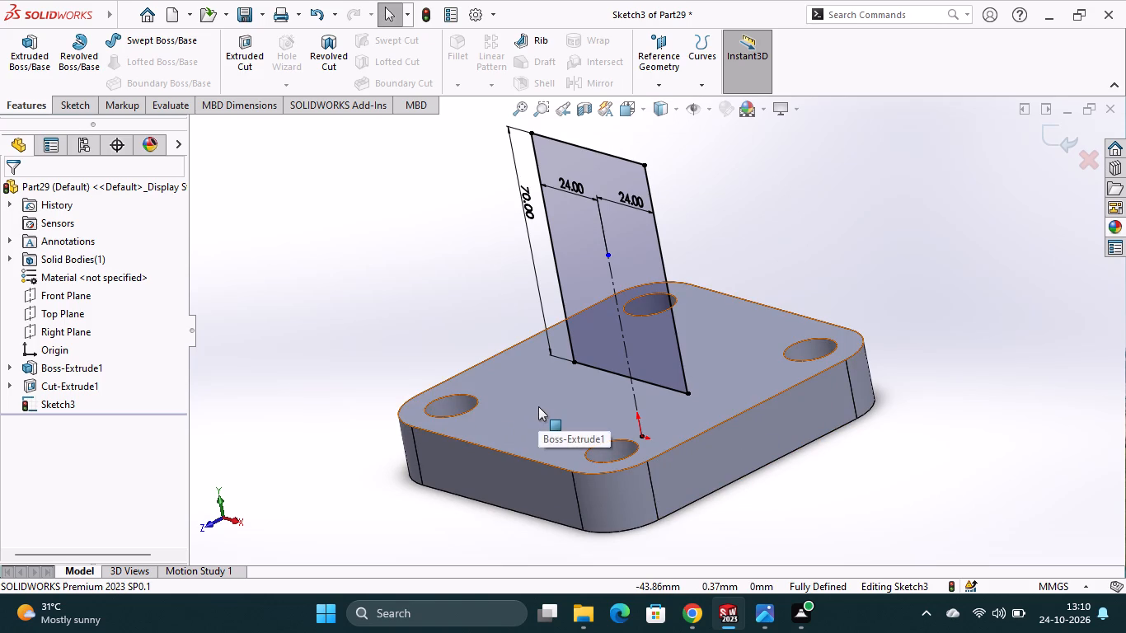
click(37, 77)
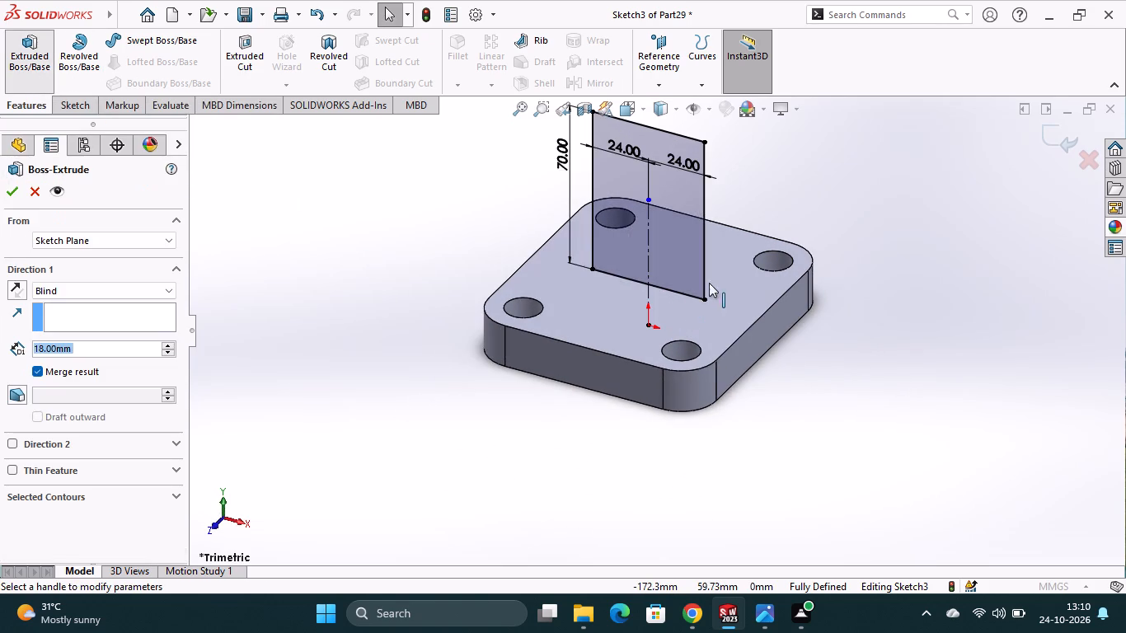
click(16, 284)
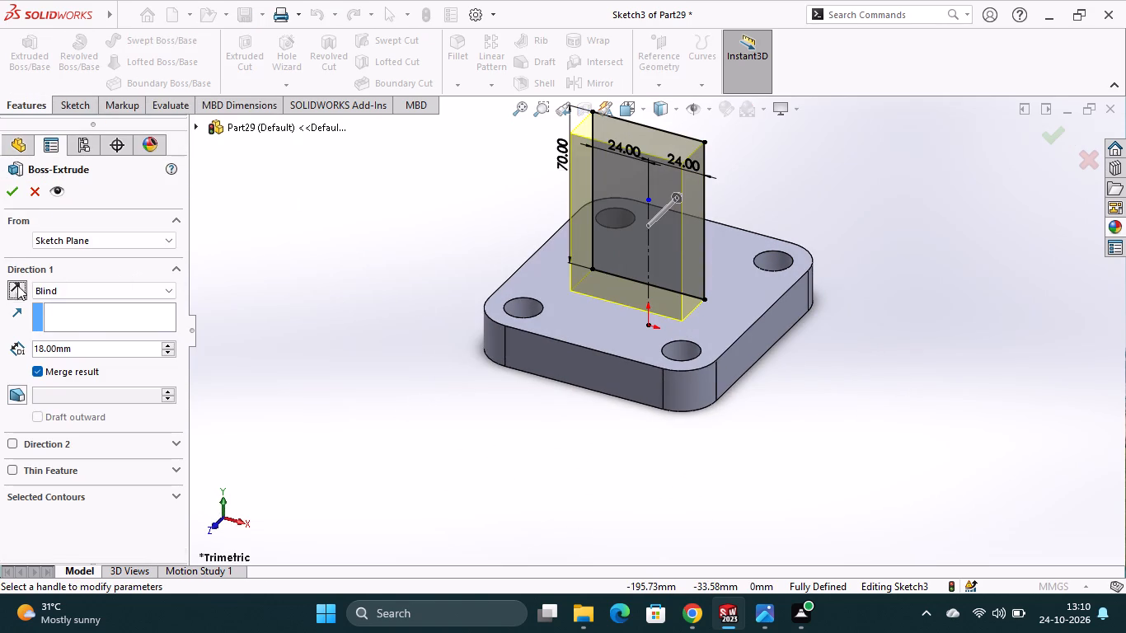
drag(82, 347, 32, 343)
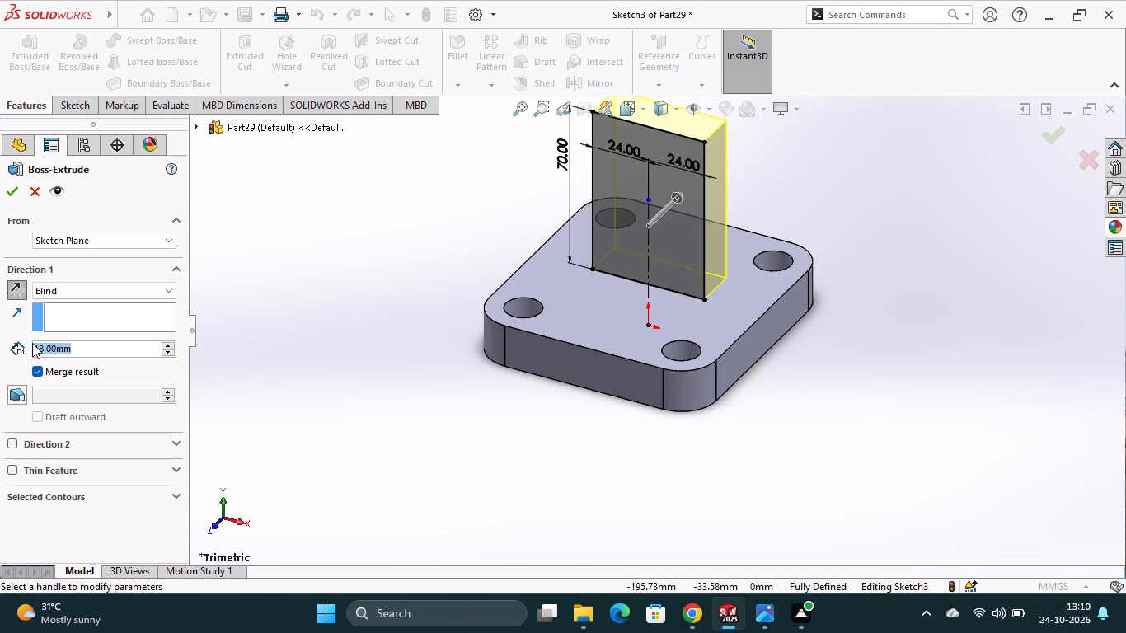
text(15)
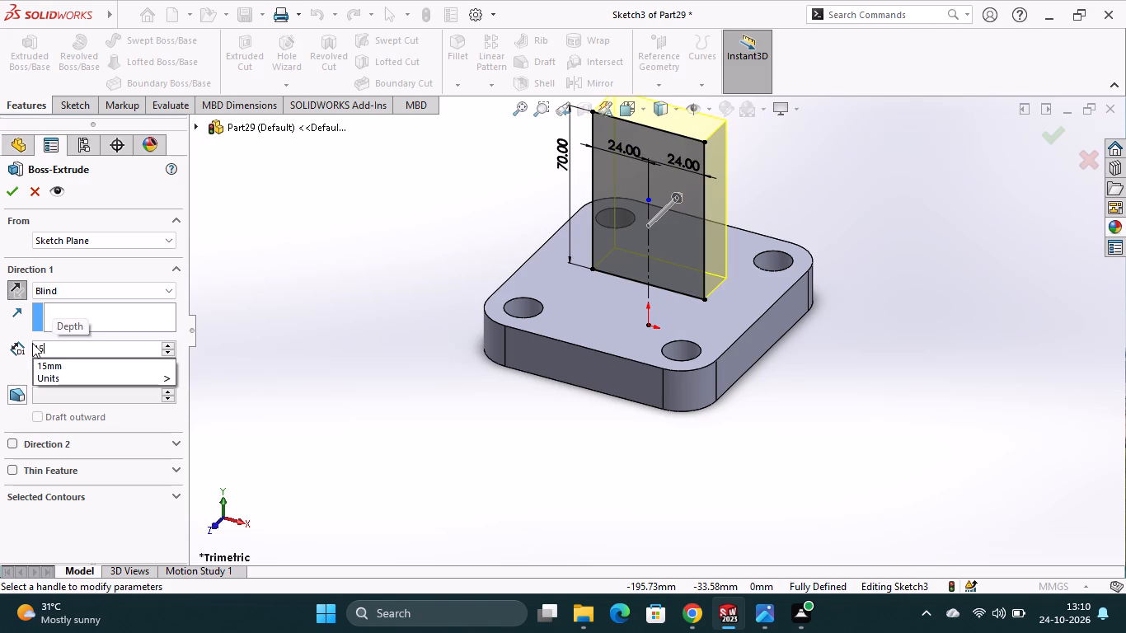
middle_drag(900, 377, 860, 410)
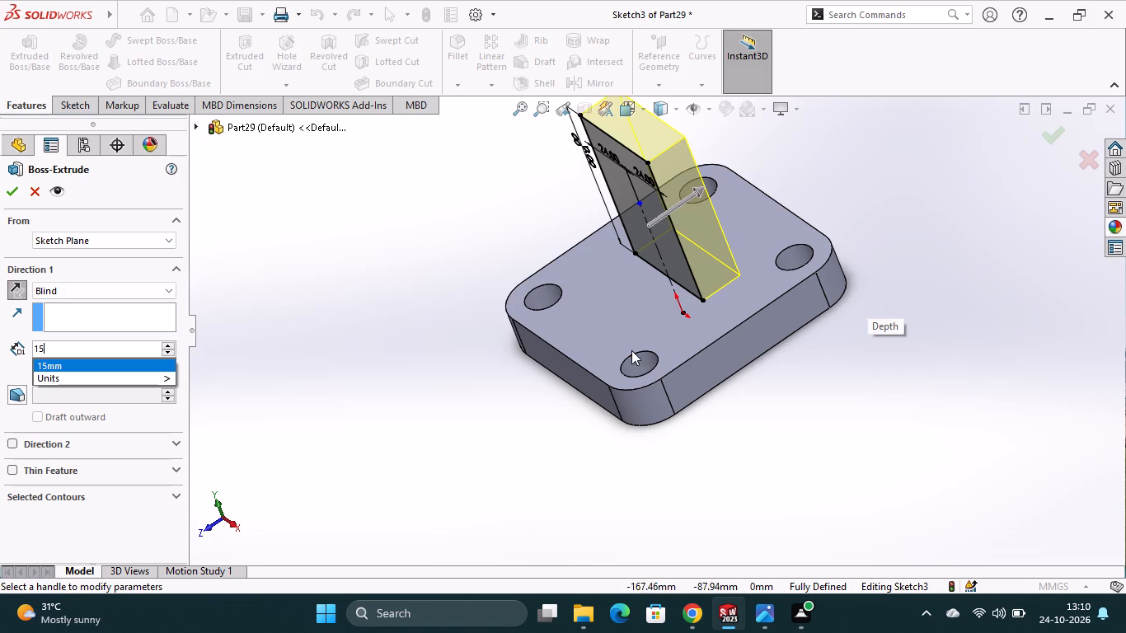
click(11, 193)
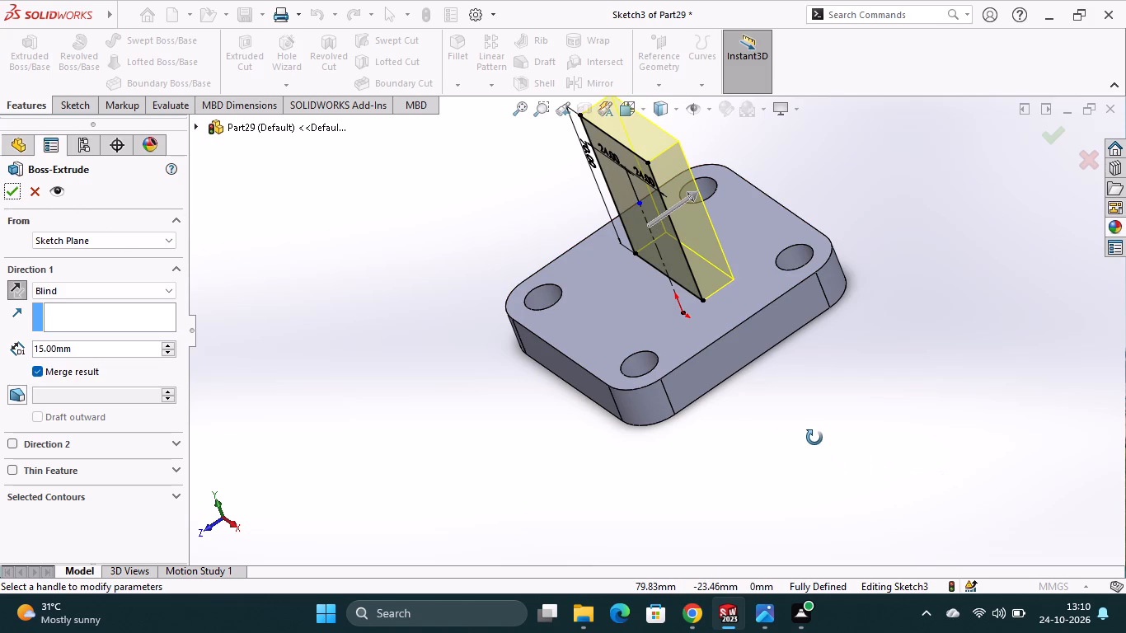
scroll(805, 439, up, 1)
middle_drag(788, 415, 821, 337)
scroll(821, 337, up, 1)
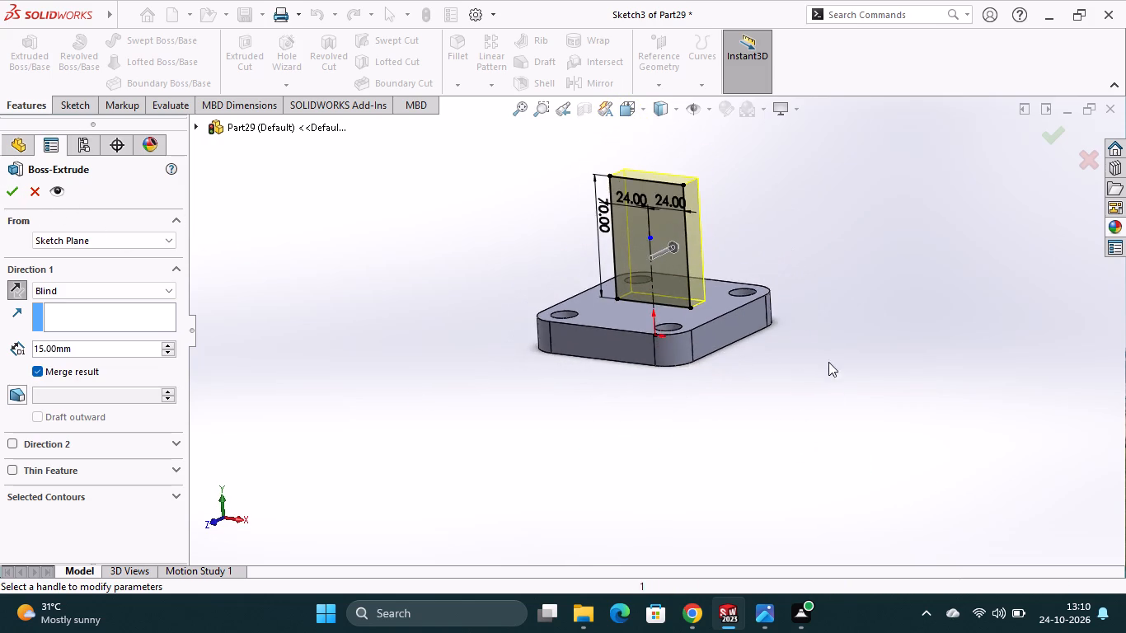
middle_drag(827, 389, 773, 381)
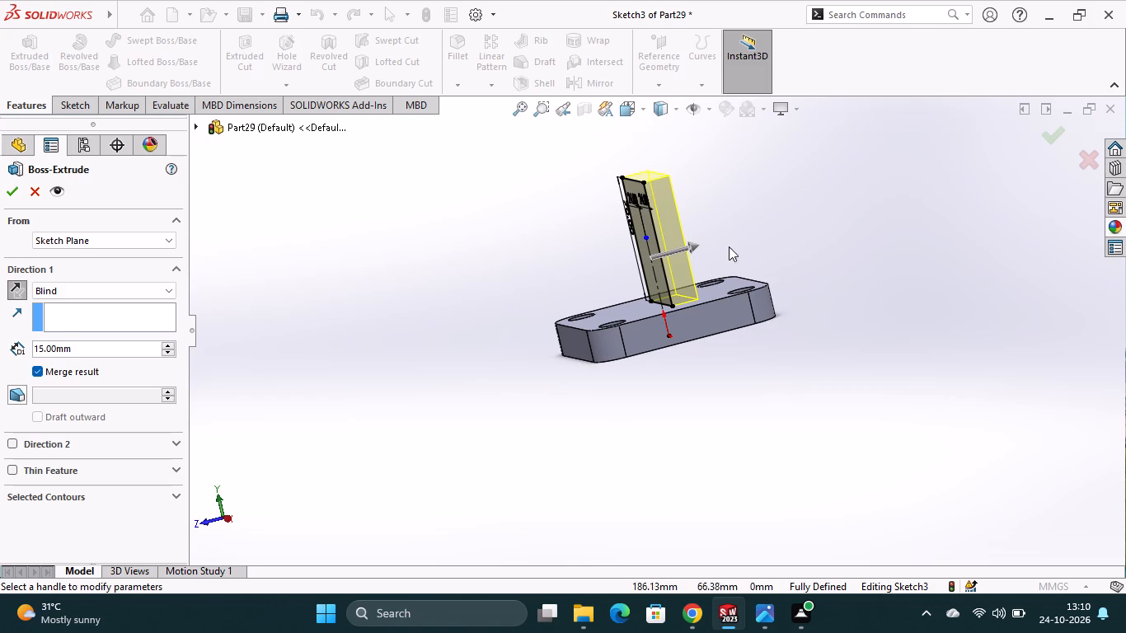
scroll(728, 245, down, 2)
middle_click(704, 260)
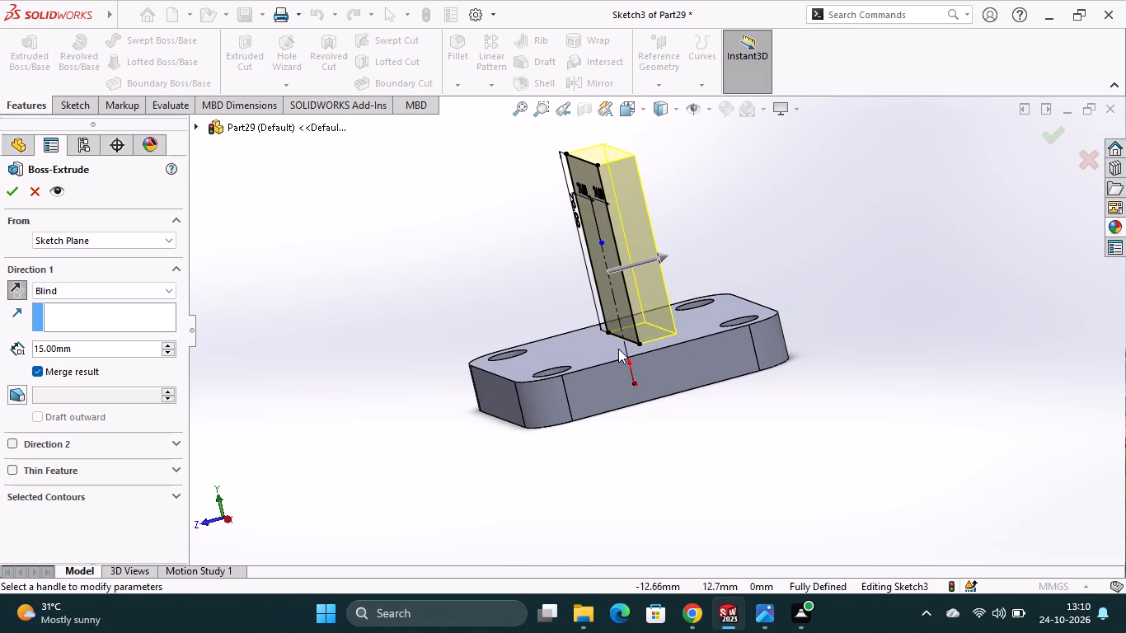
middle_drag(734, 434, 784, 481)
scroll(767, 456, down, 1)
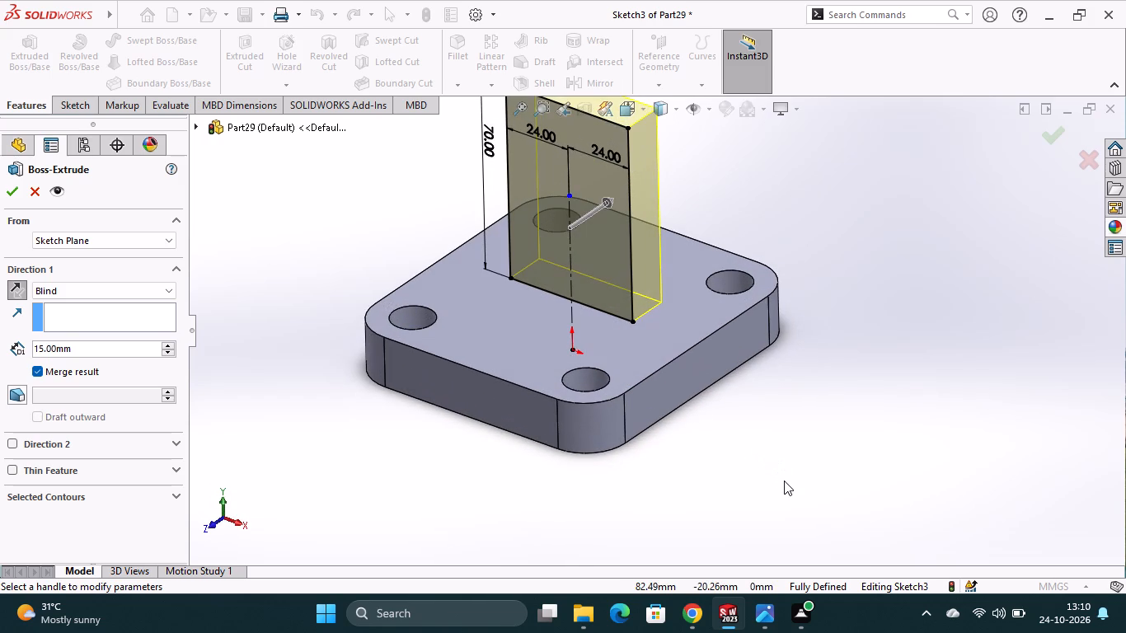
click(13, 201)
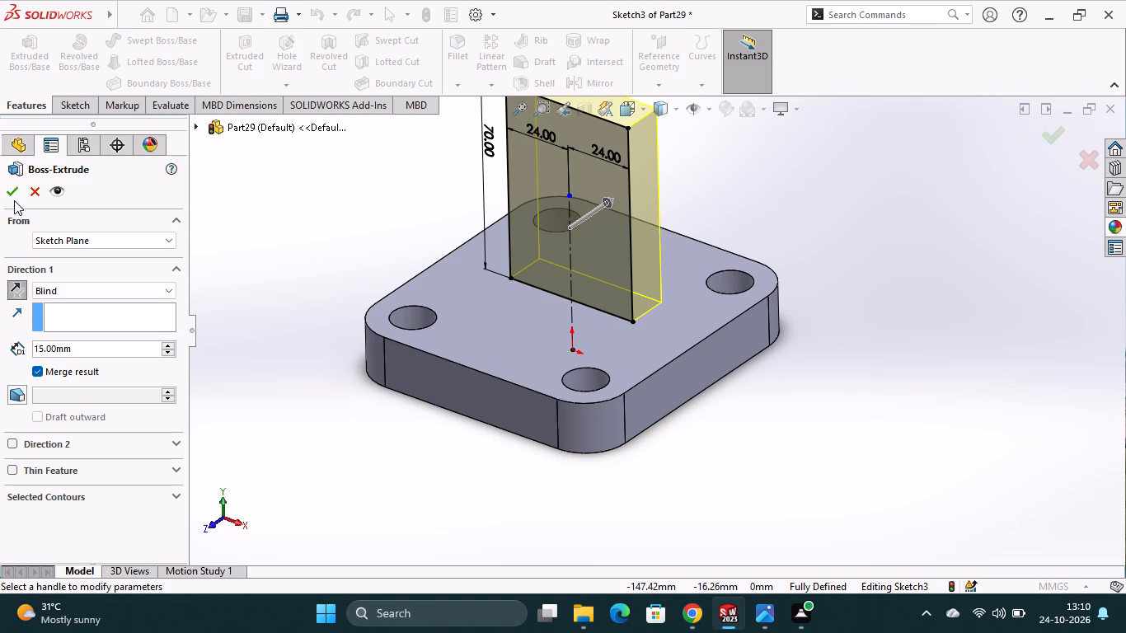
click(18, 190)
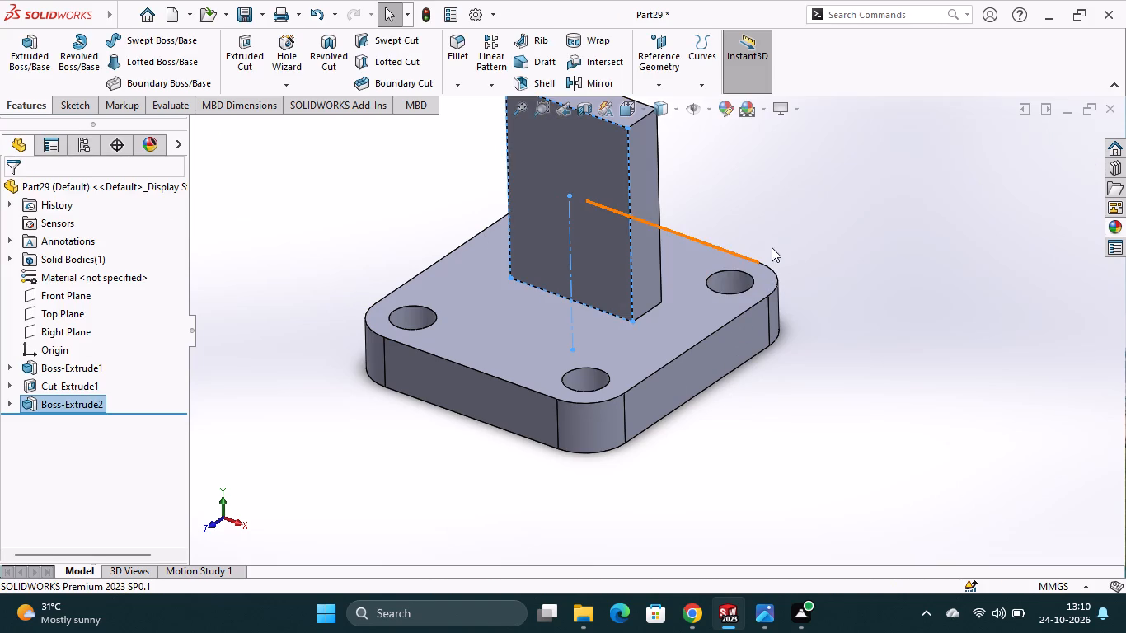
middle_drag(781, 234, 744, 282)
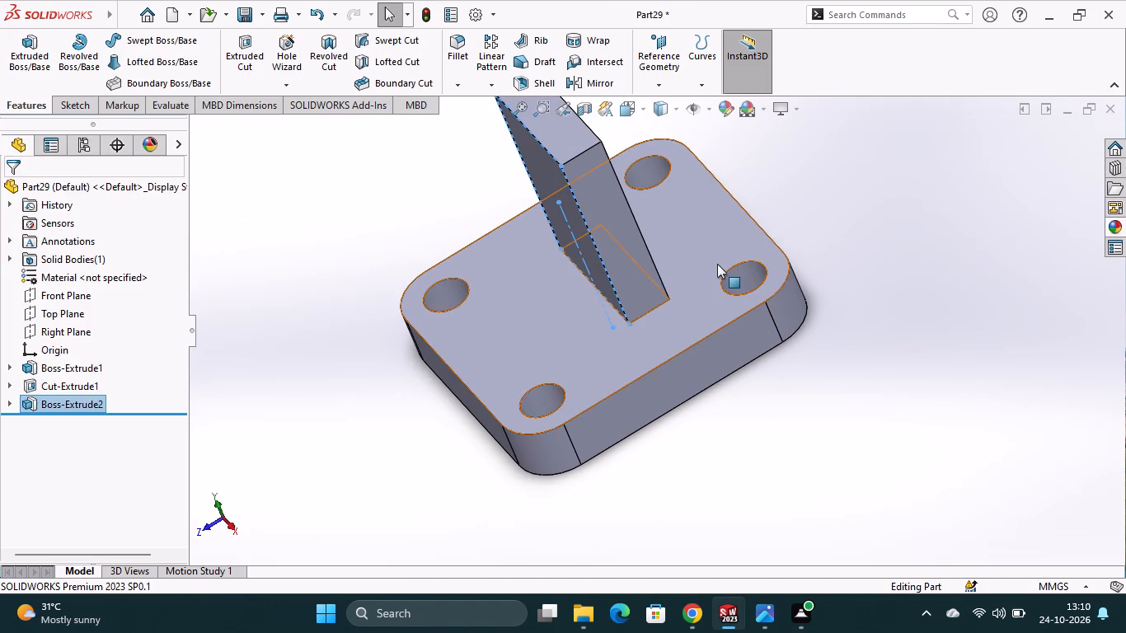
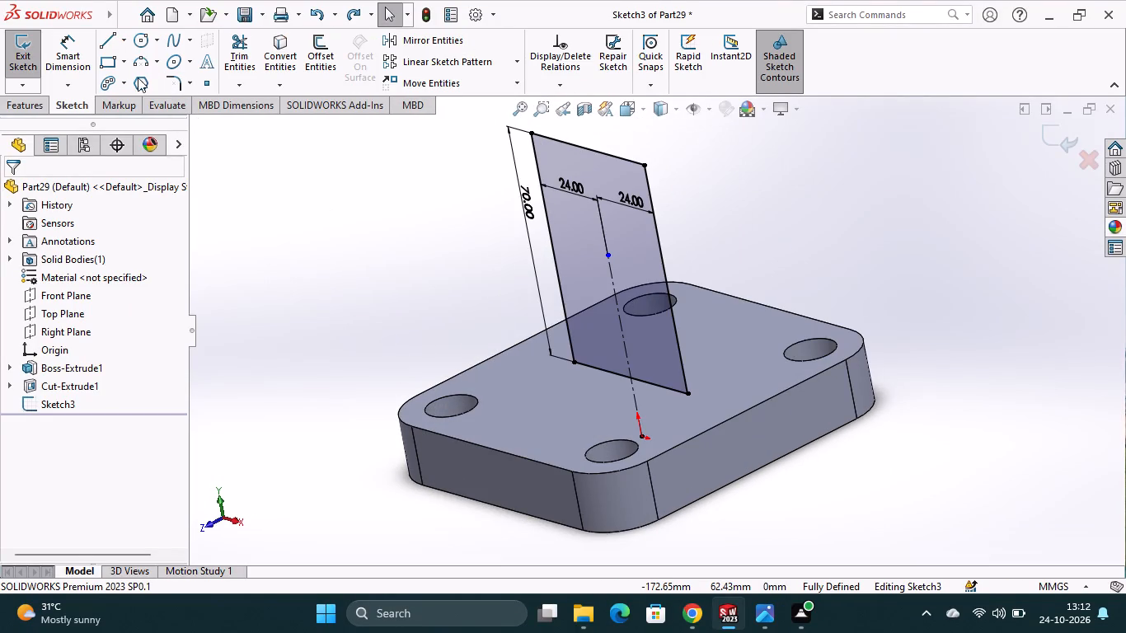
Extrude the 48 × 70 mm rectangle sketch as a 15 mm mid-plane boss merged with the plate.
click(30, 107)
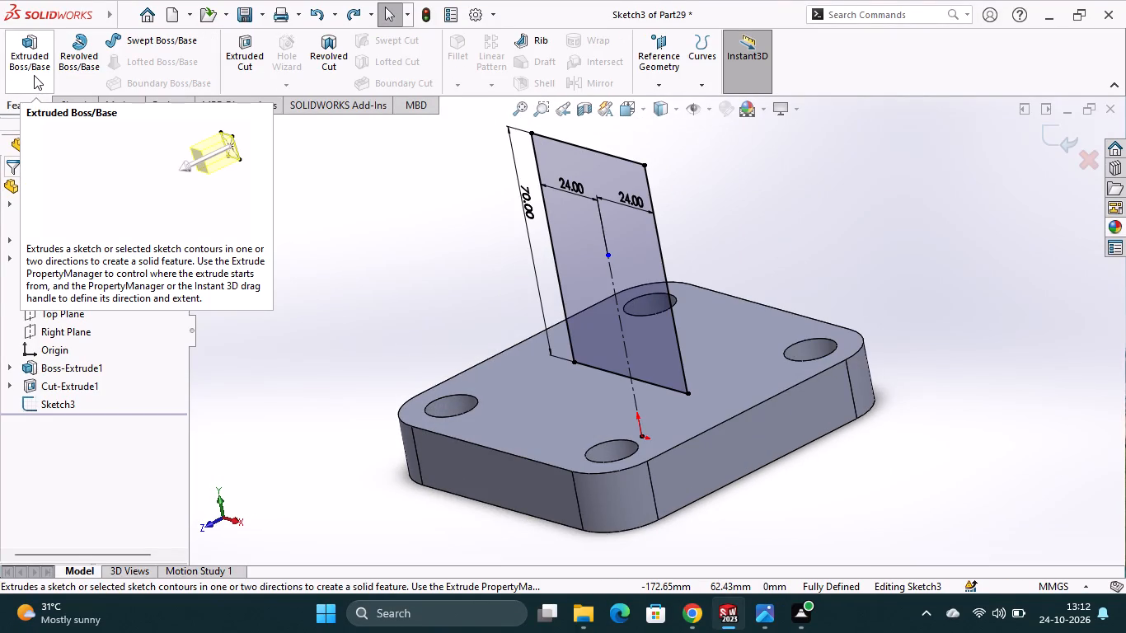
click(34, 75)
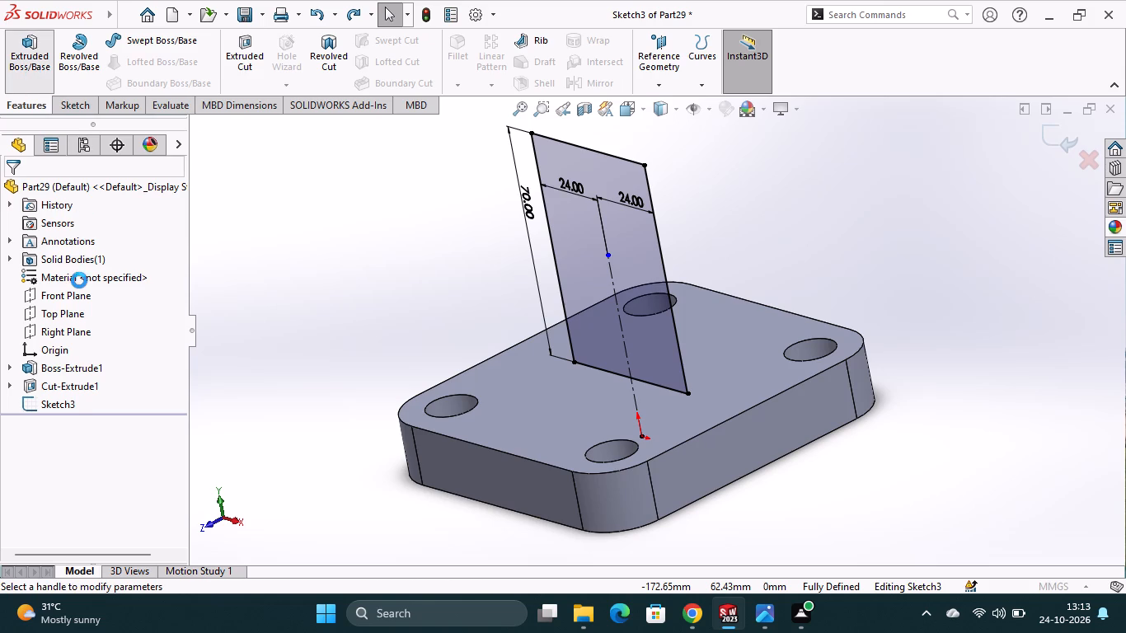
click(77, 285)
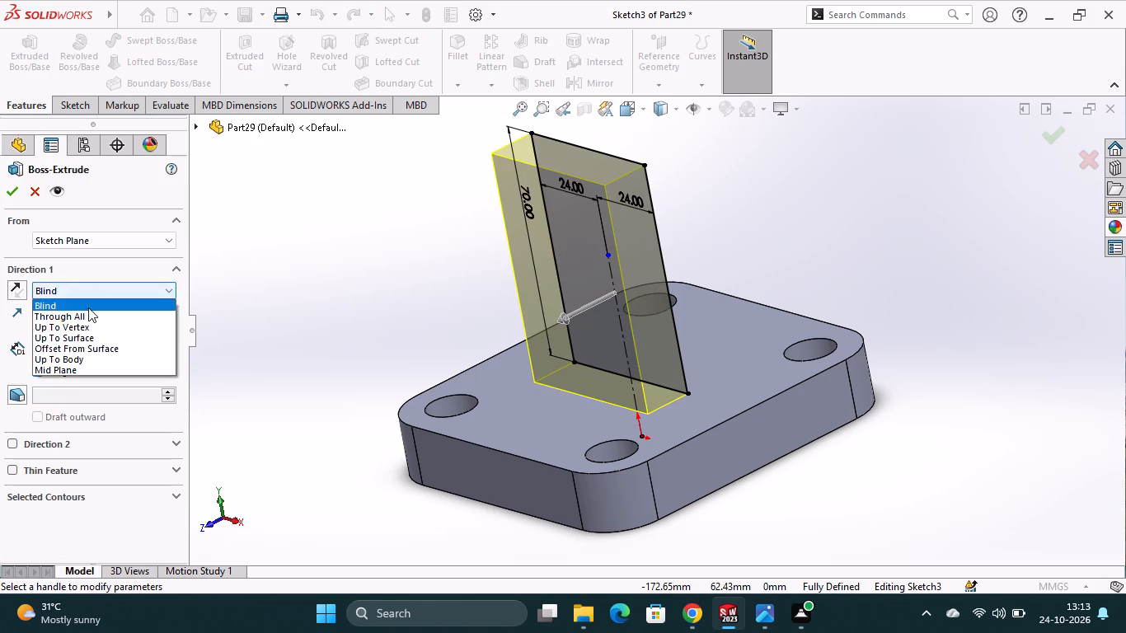
click(106, 365)
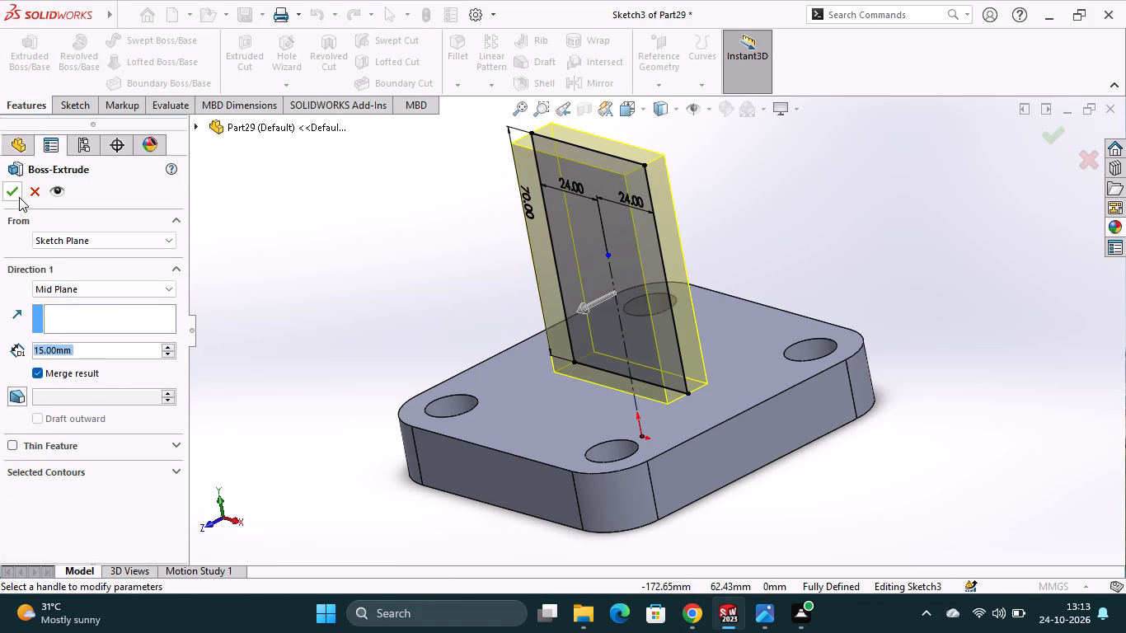
click(19, 197)
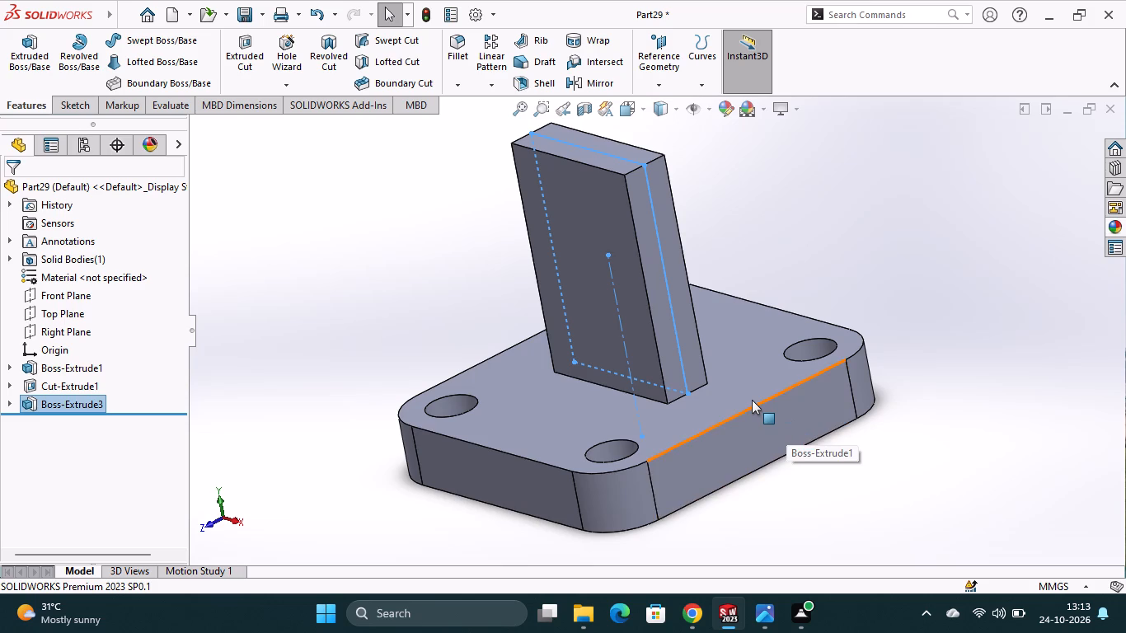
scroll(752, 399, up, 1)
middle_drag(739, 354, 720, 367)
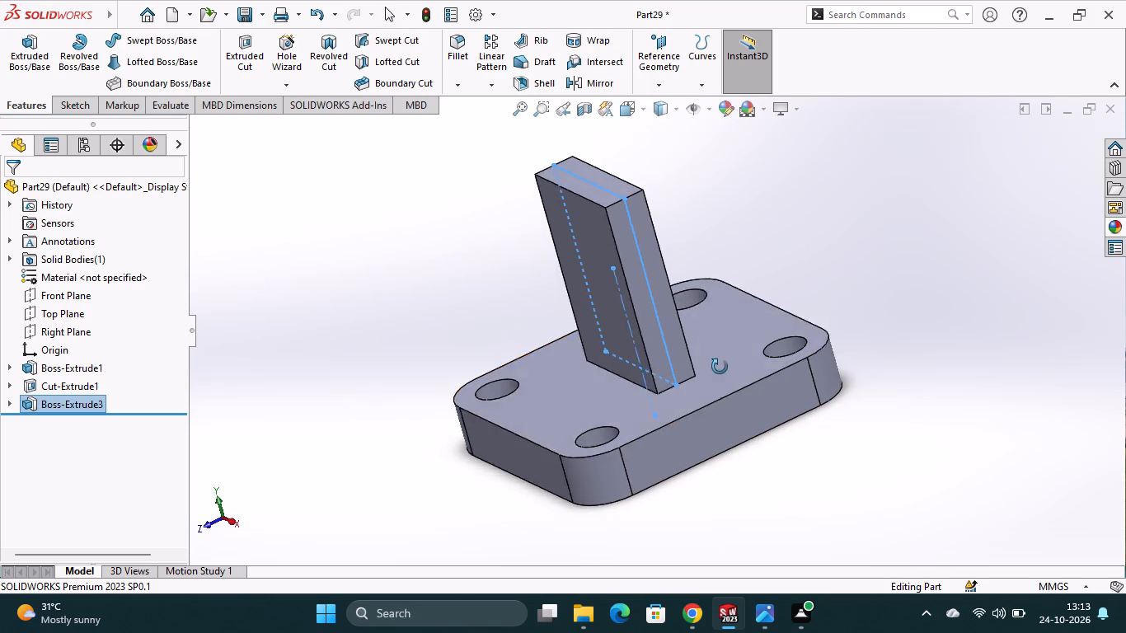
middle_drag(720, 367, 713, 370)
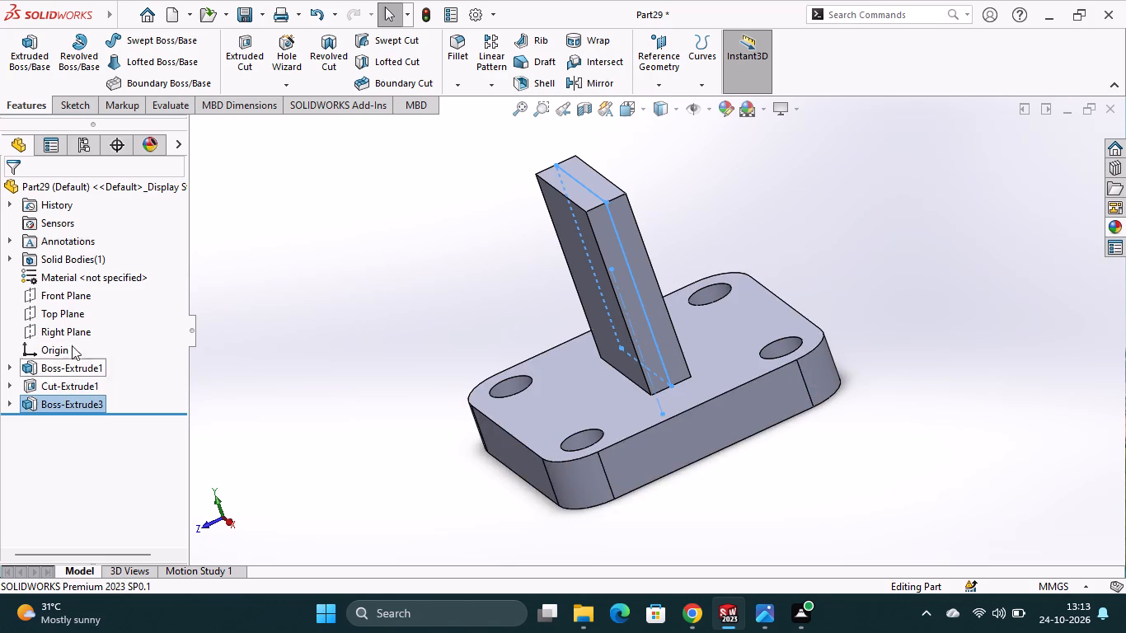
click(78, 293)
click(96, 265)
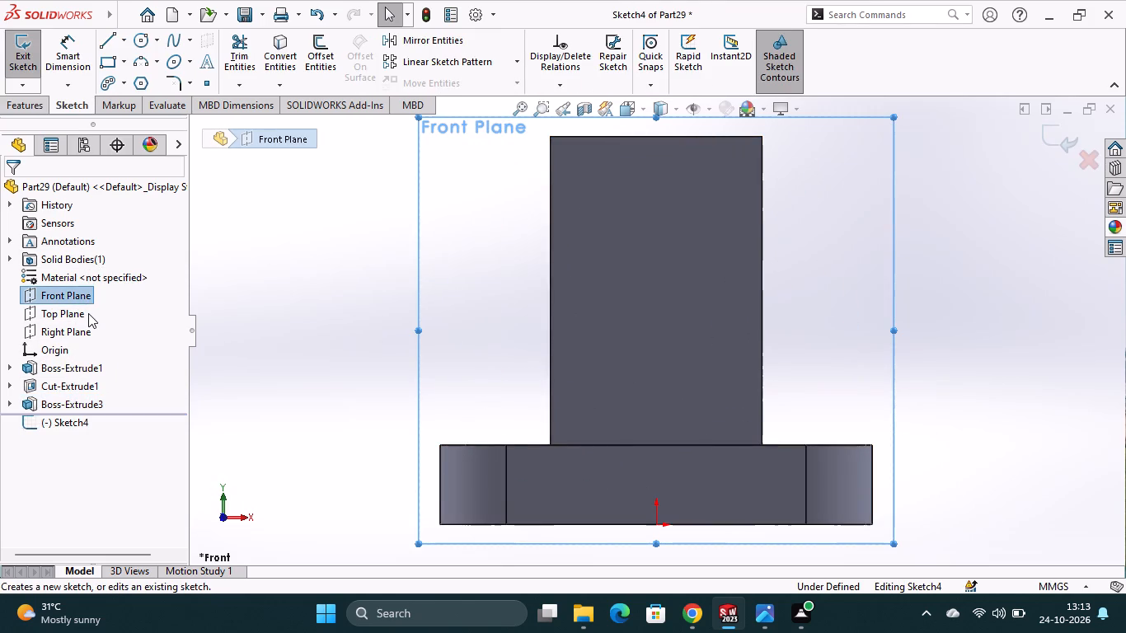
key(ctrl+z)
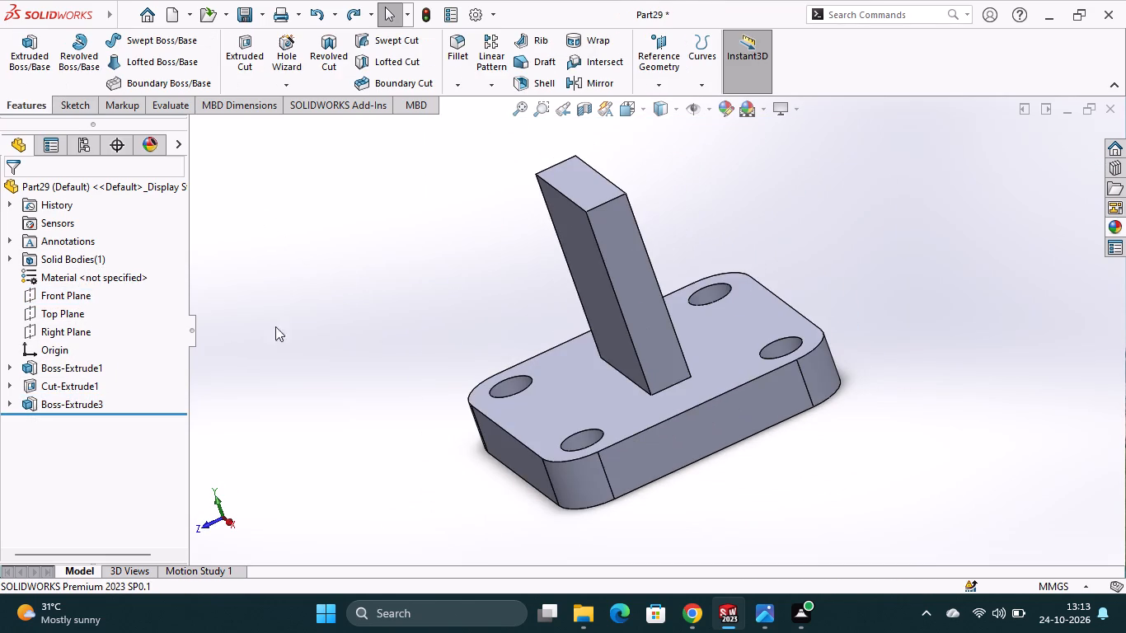
On the Right Plane, sketch a sloping line about 83 mm long from the upright's top edge to the plate's upper outer edge.
click(53, 324)
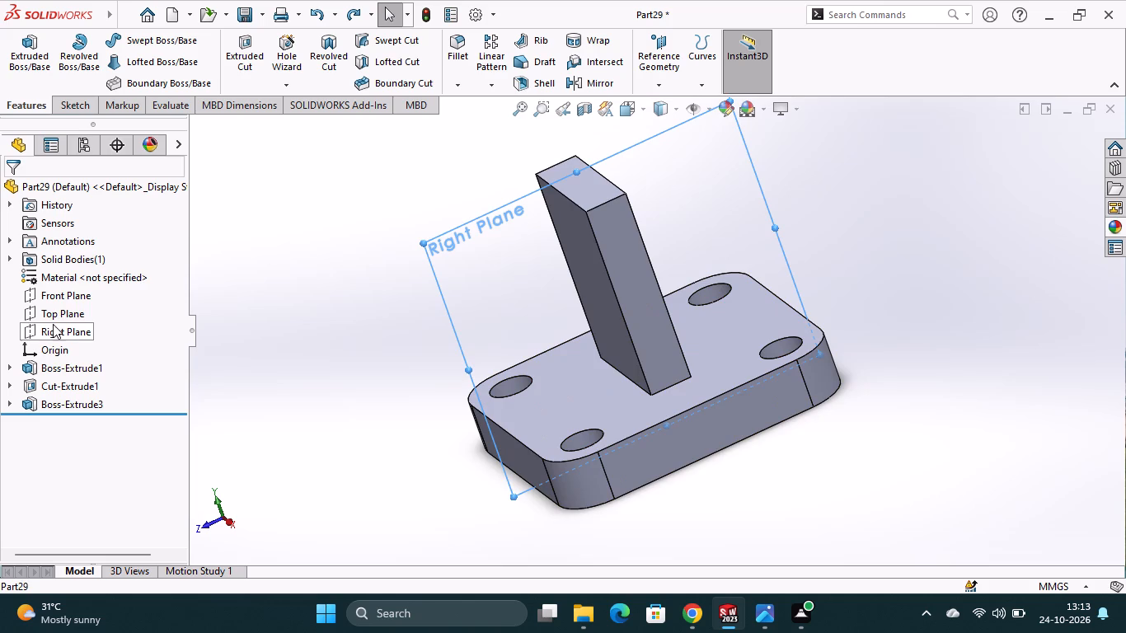
click(64, 295)
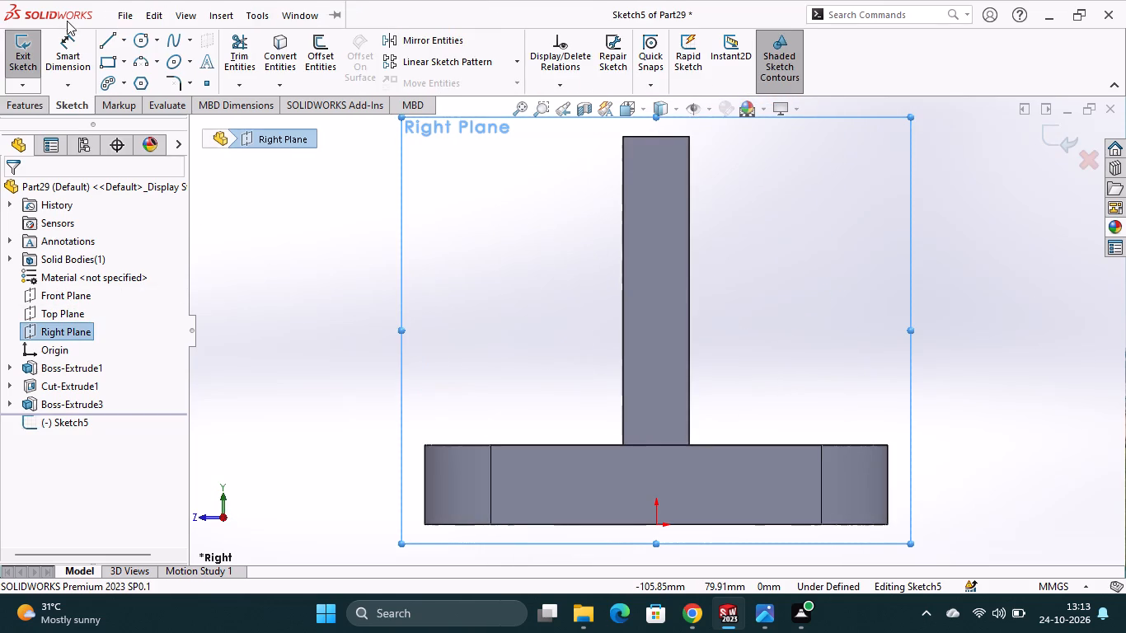
click(108, 42)
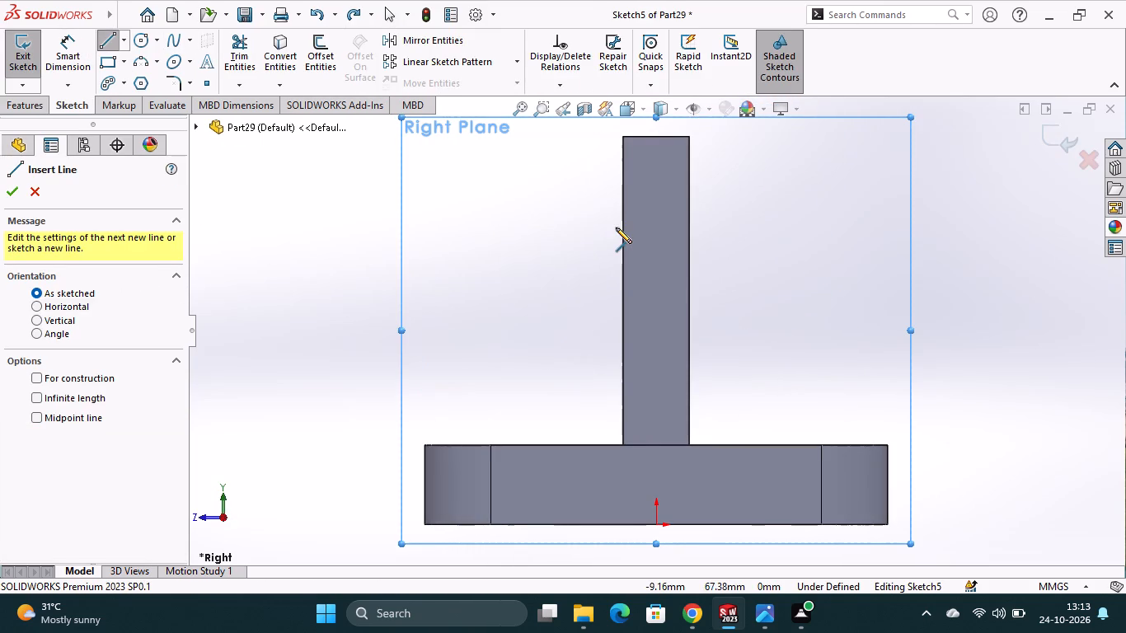
click(624, 135)
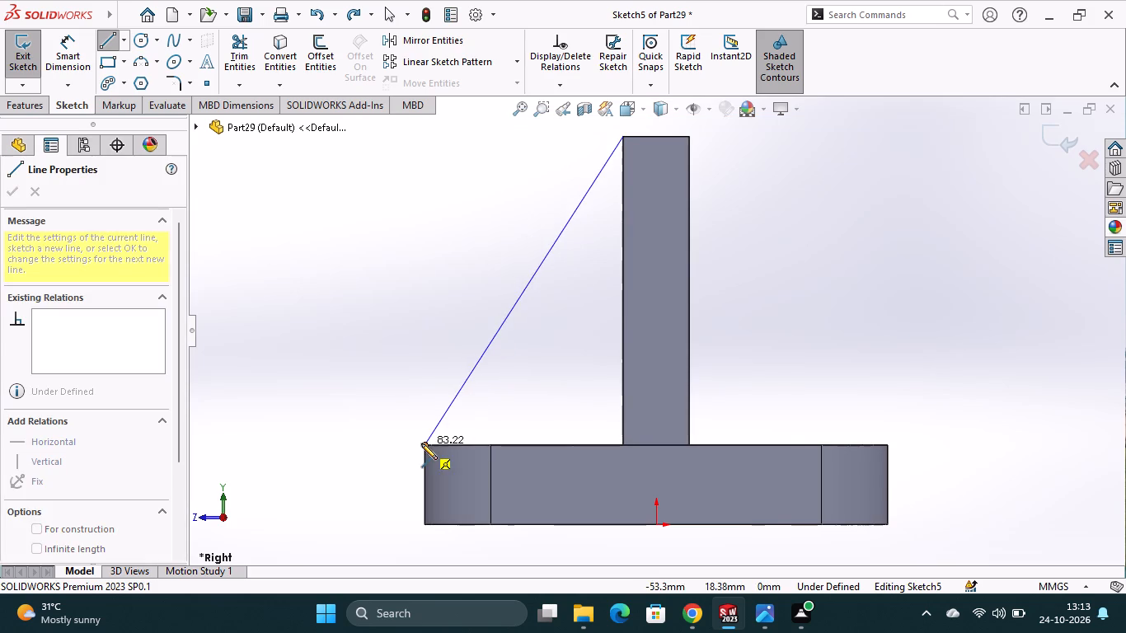
click(421, 443)
middle_drag(506, 411, 558, 486)
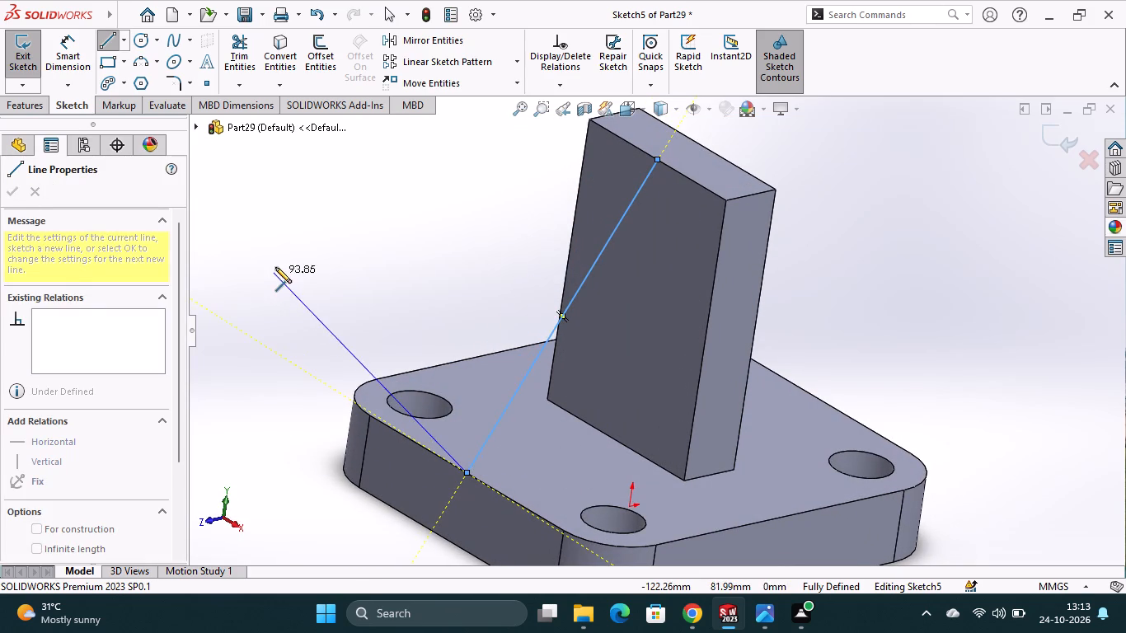
key(Escape)
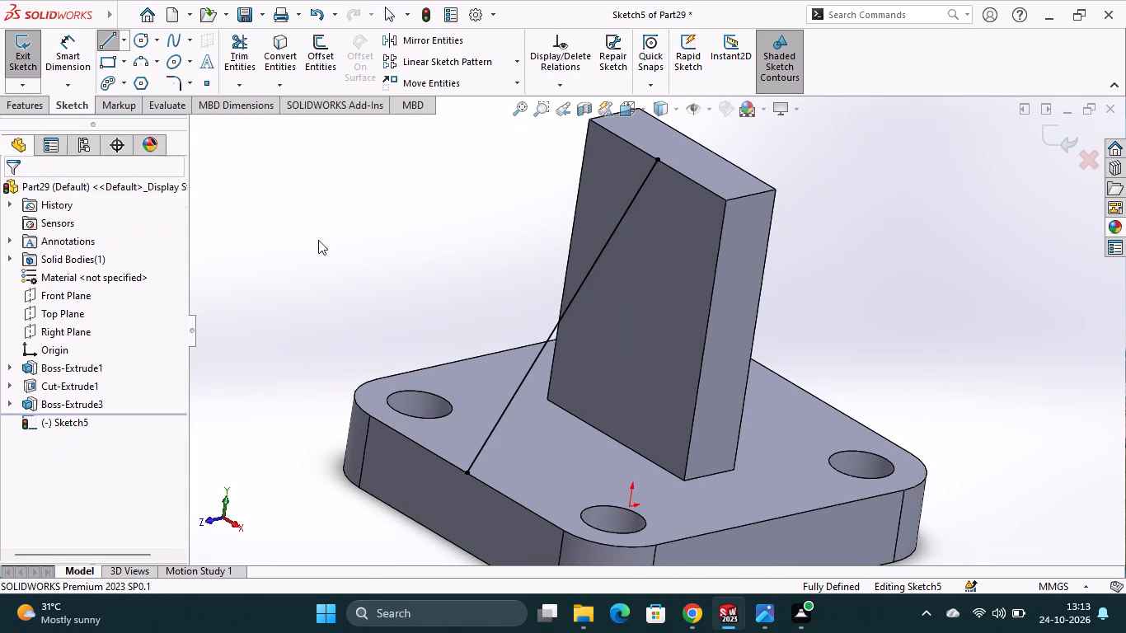
Create a 10 mm thick rib from the sloping line, thickened on both sides, with the material side flipped toward the upright.
click(25, 106)
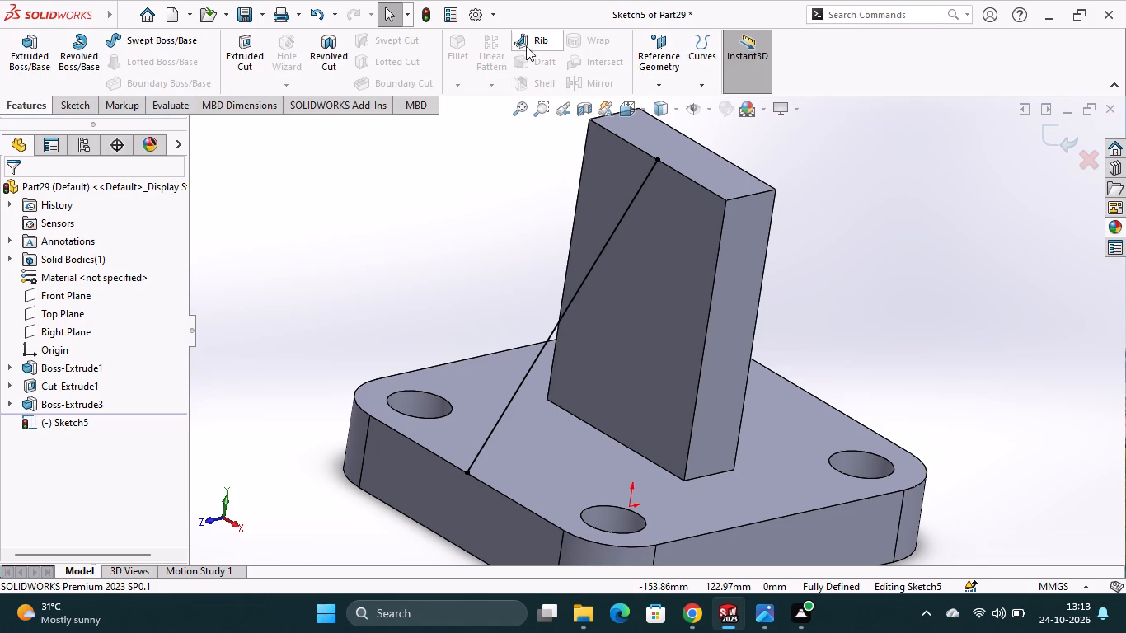
click(530, 40)
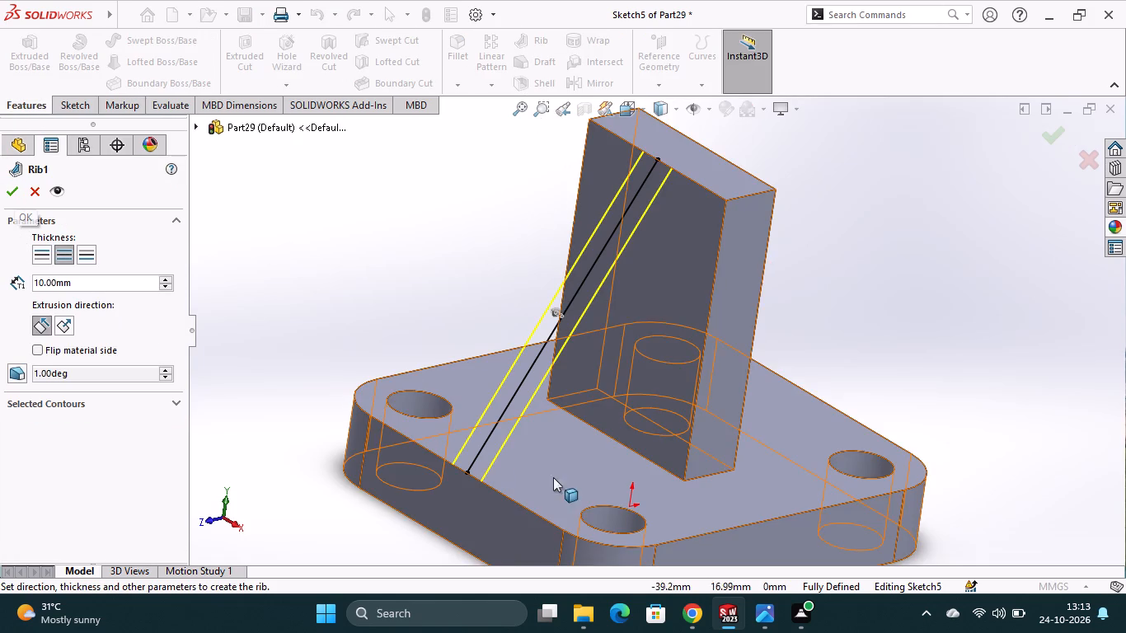
middle_drag(584, 476, 503, 450)
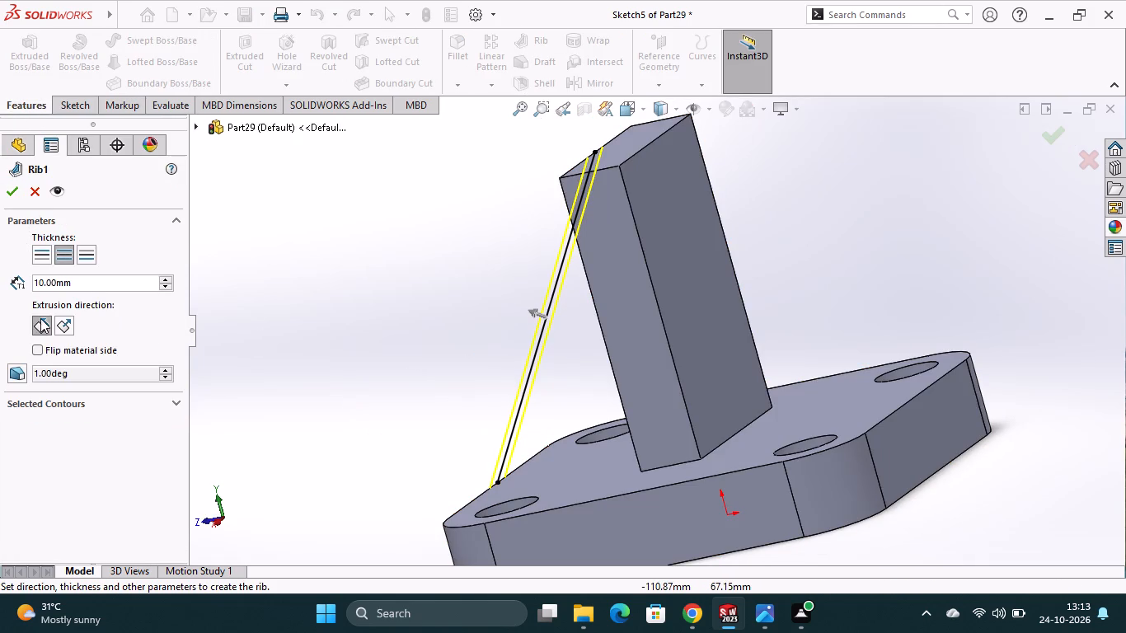
click(33, 346)
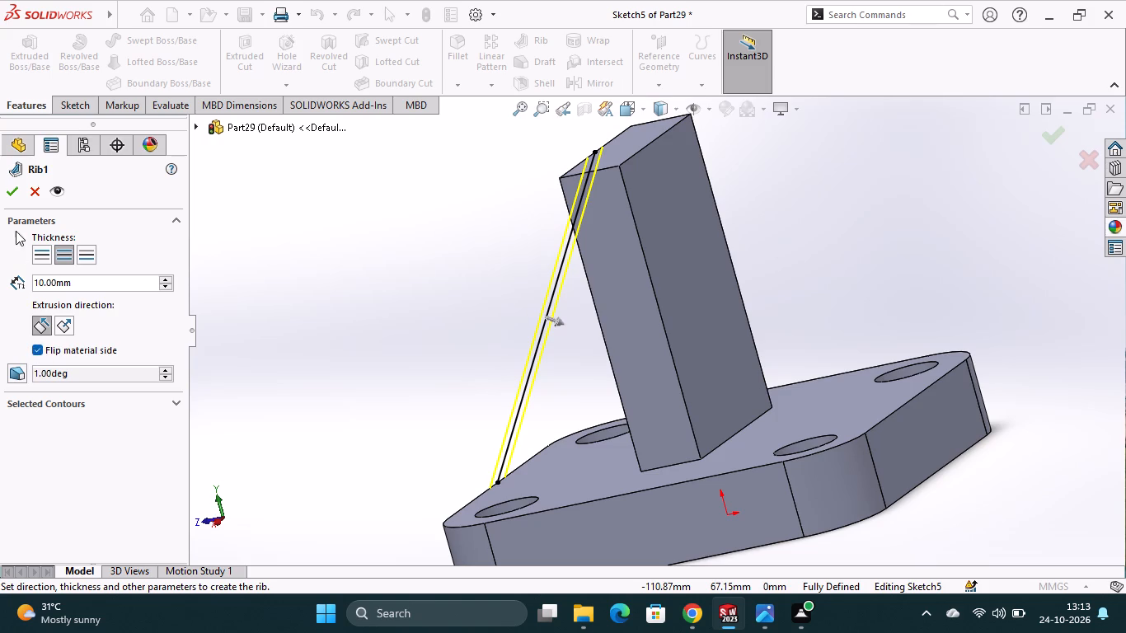
click(10, 192)
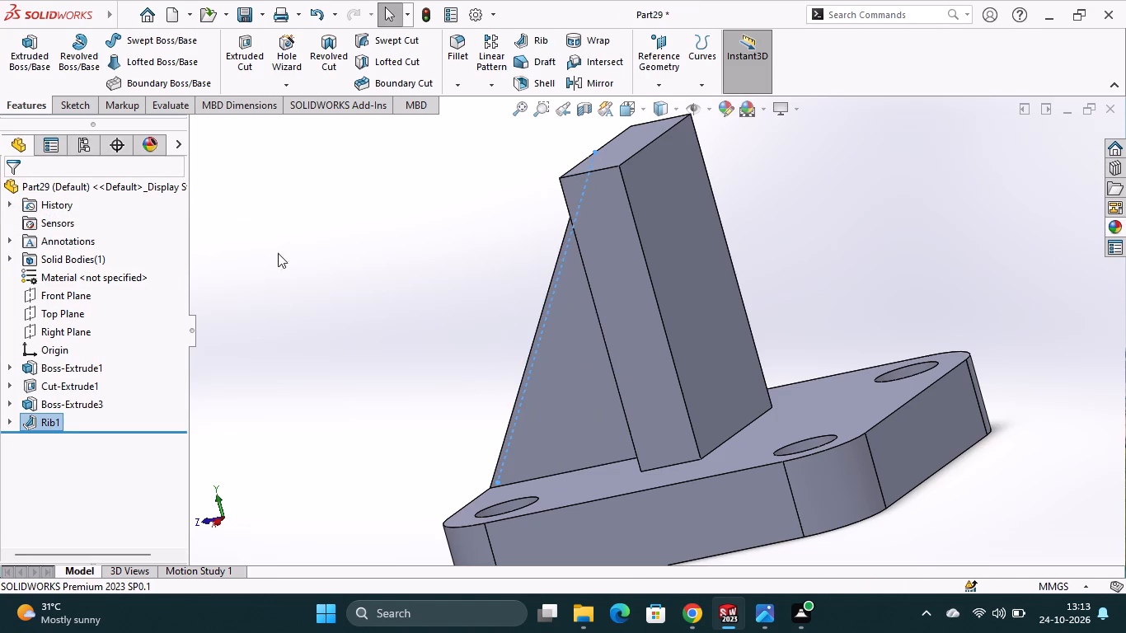
click(285, 257)
On the upright's top face, sketch an open U profile from its rib-side corners: a line about 36 mm long, a tangent arc and a closing side line.
middle_drag(910, 267, 933, 279)
middle_drag(827, 253, 858, 251)
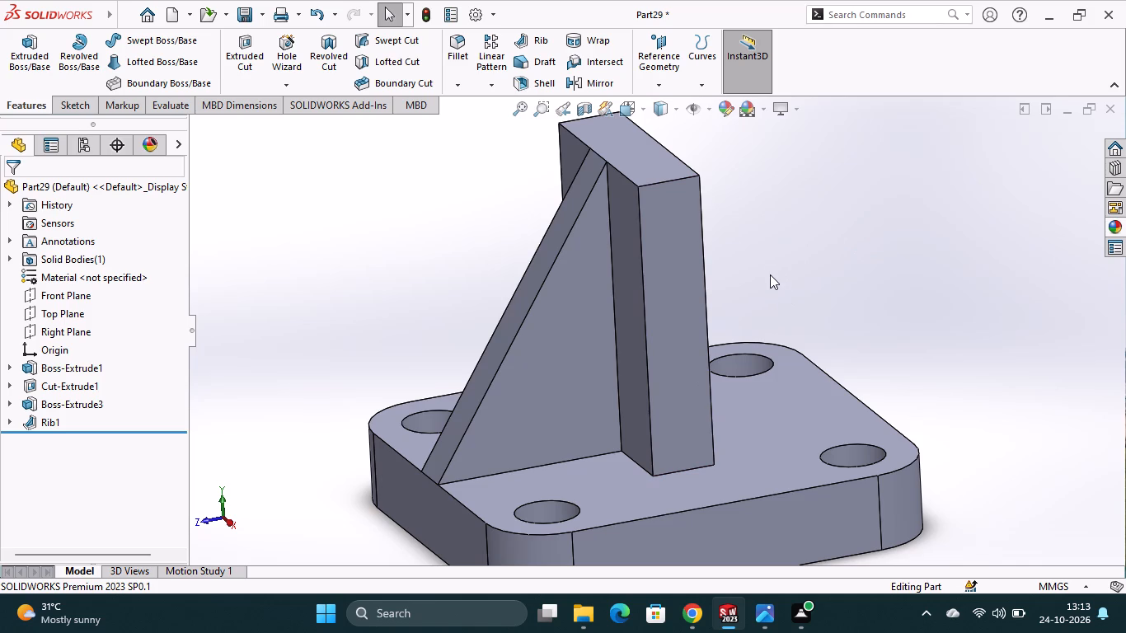
middle_drag(770, 280, 768, 416)
click(654, 239)
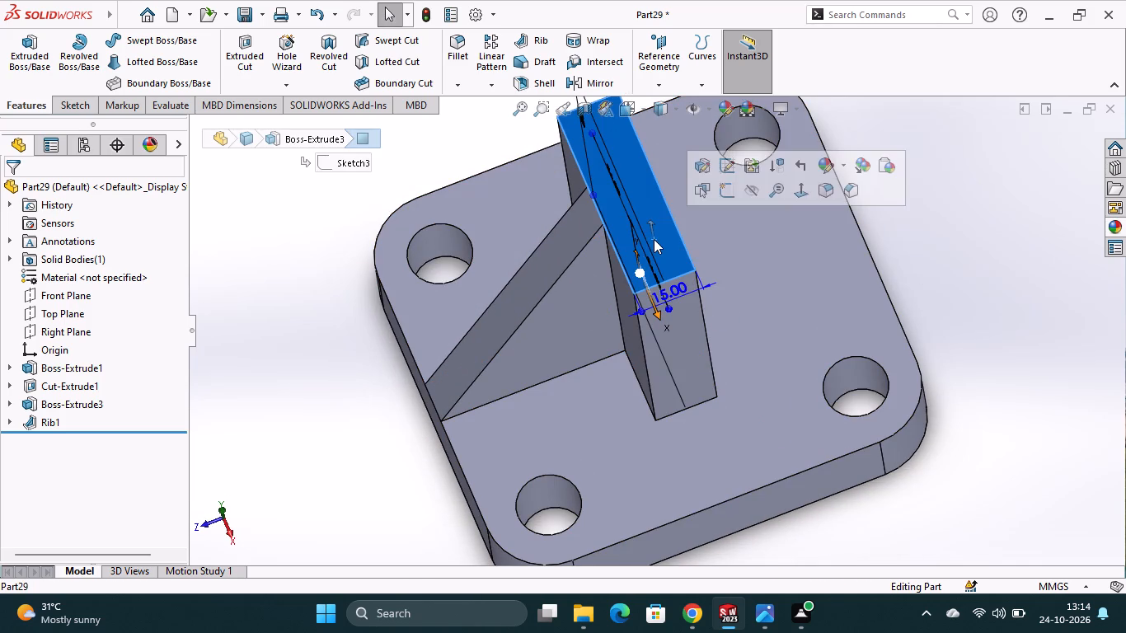
click(730, 188)
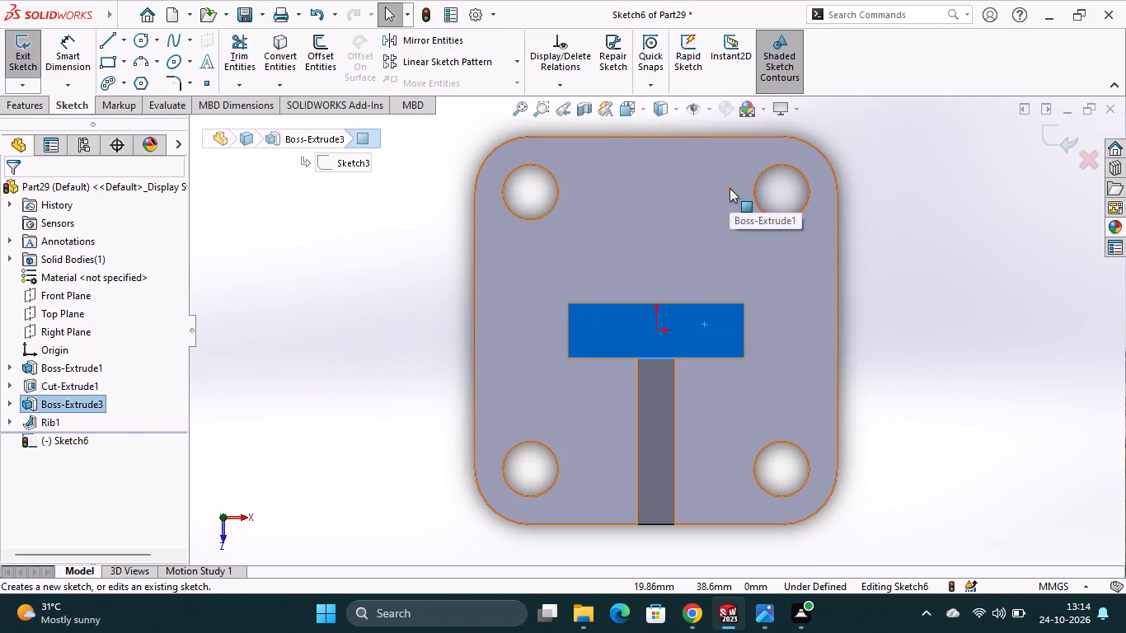
scroll(704, 263, up, 1)
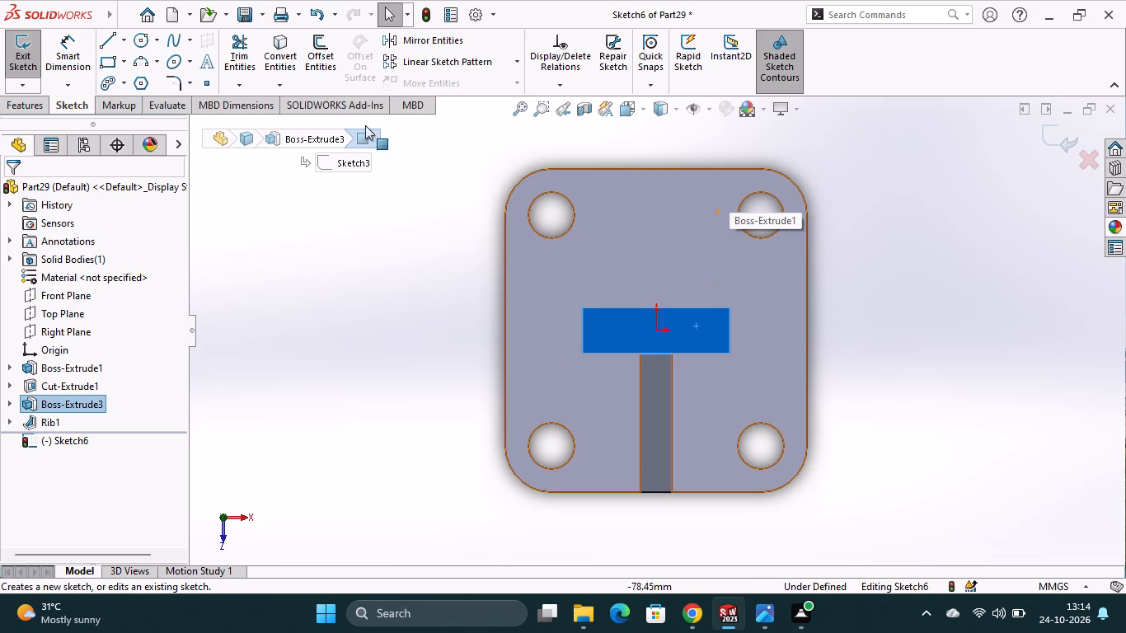
click(115, 41)
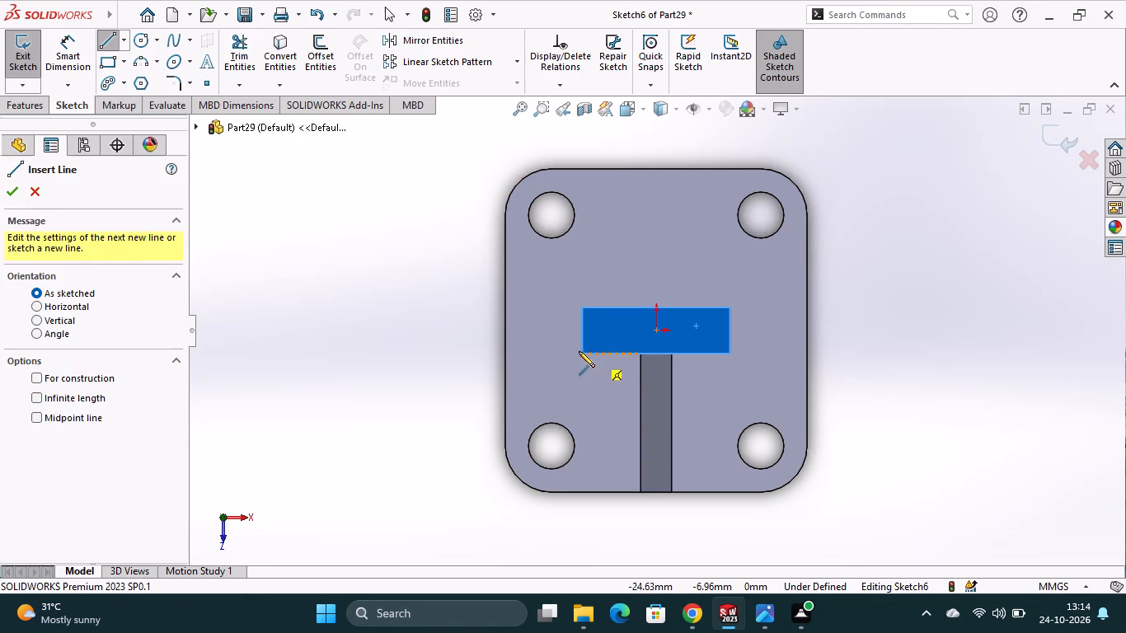
click(579, 351)
click(583, 241)
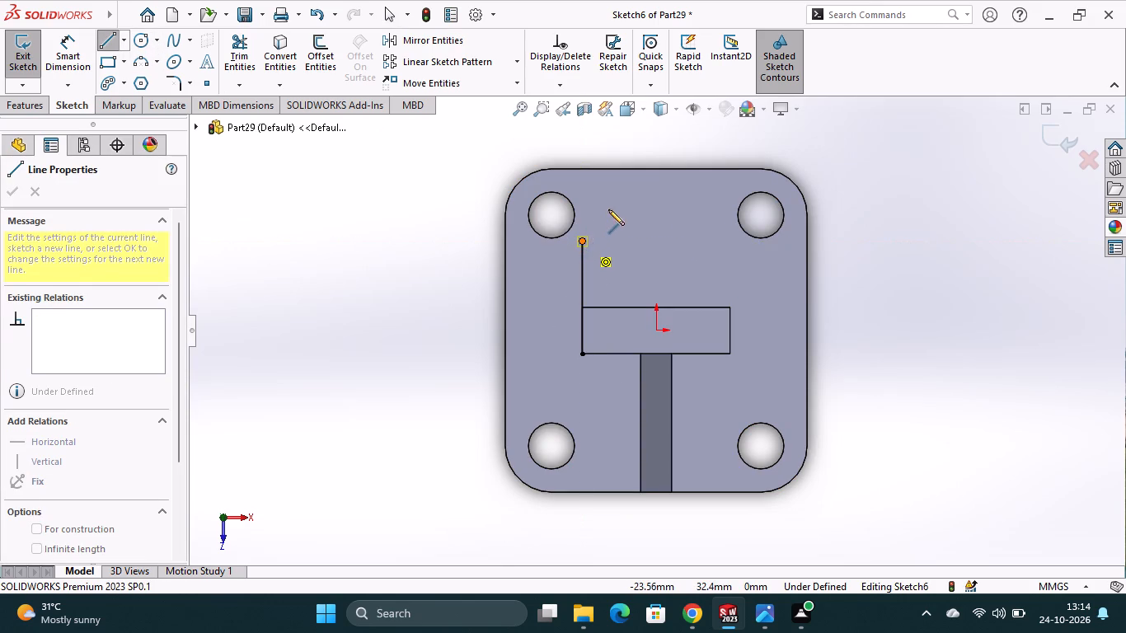
click(728, 246)
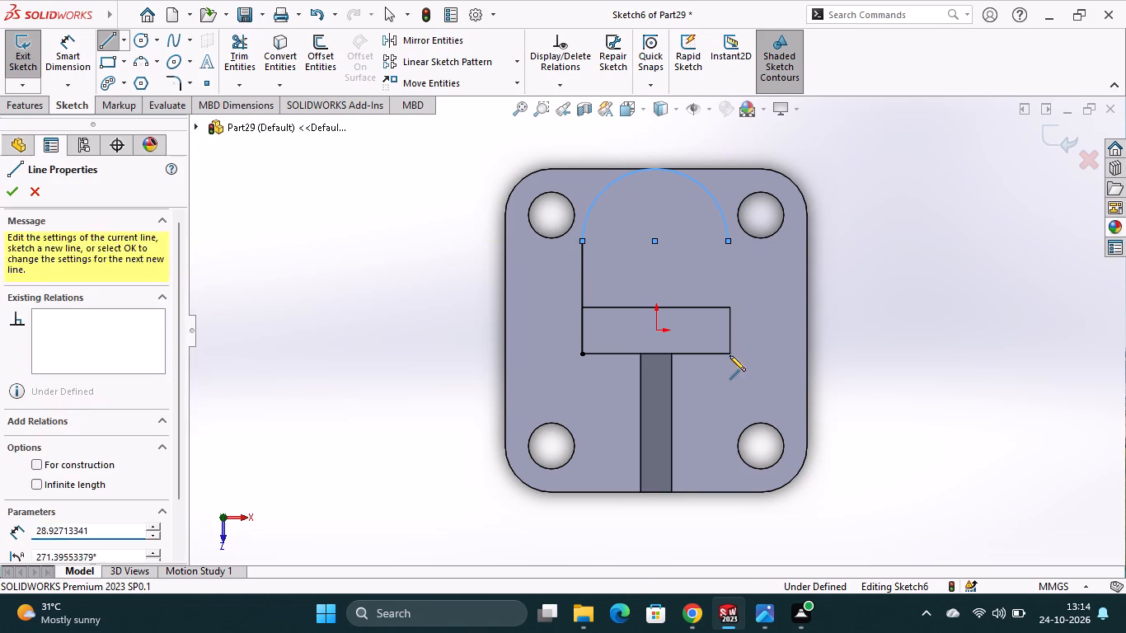
click(729, 359)
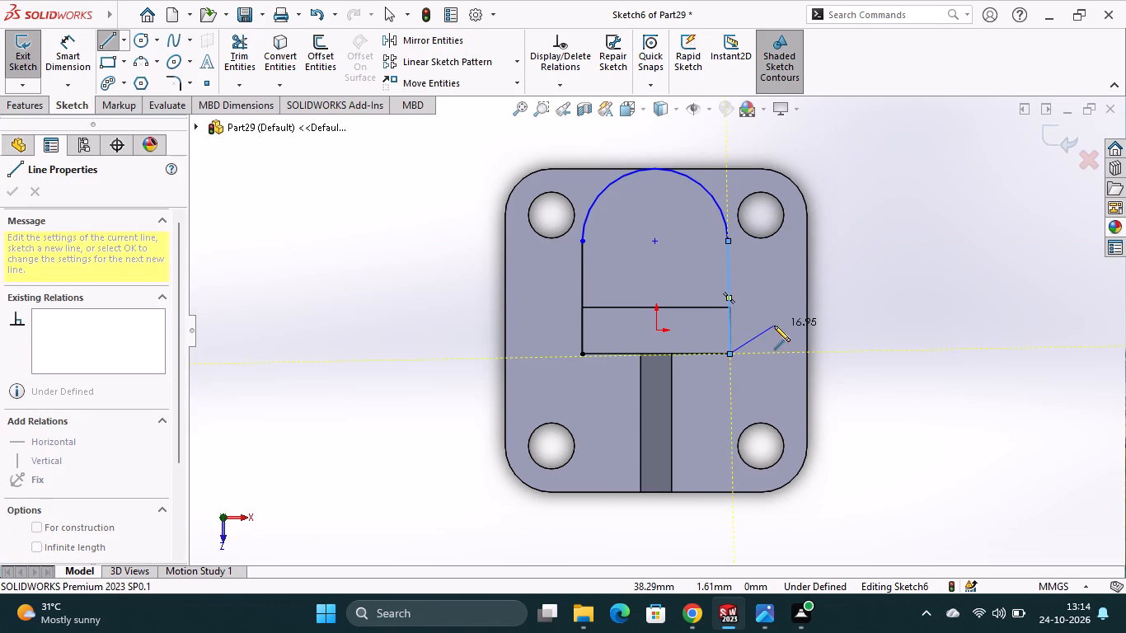
key(Escape)
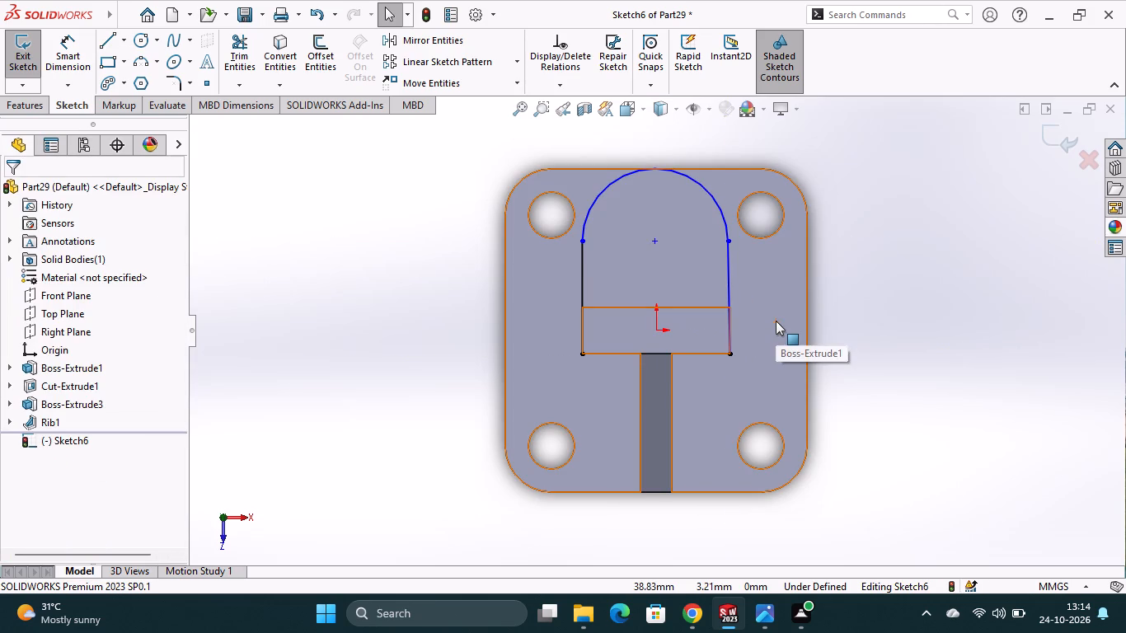
key(Escape)
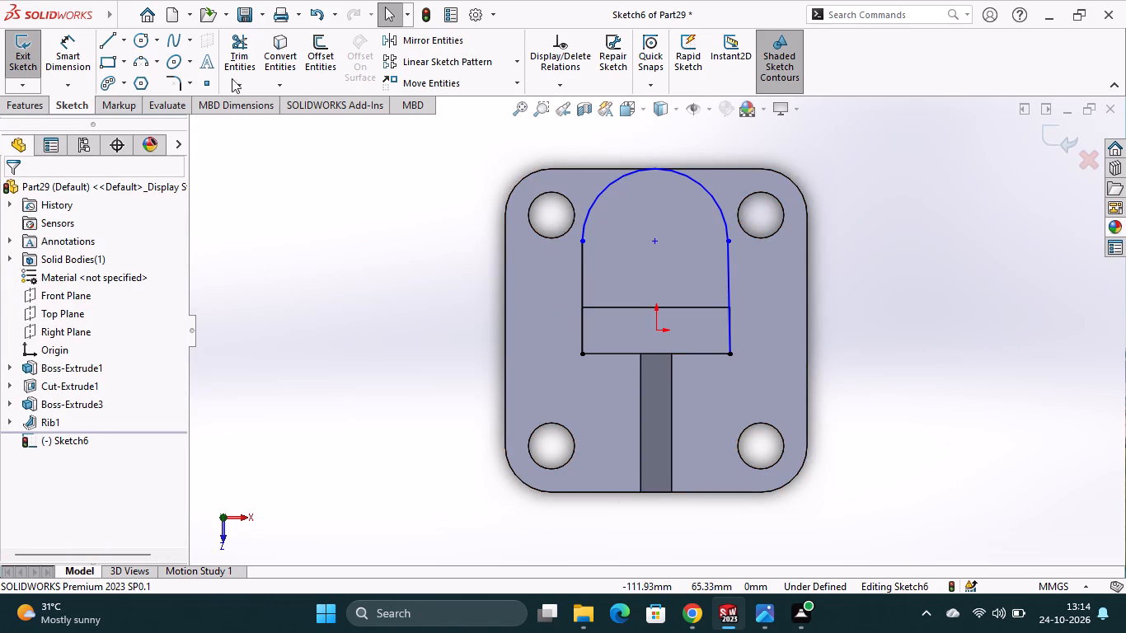
Draw a vertical centerline from the midpoint of the upright's rib-side top edge to beyond the profile's arc.
click(127, 46)
click(121, 77)
click(655, 353)
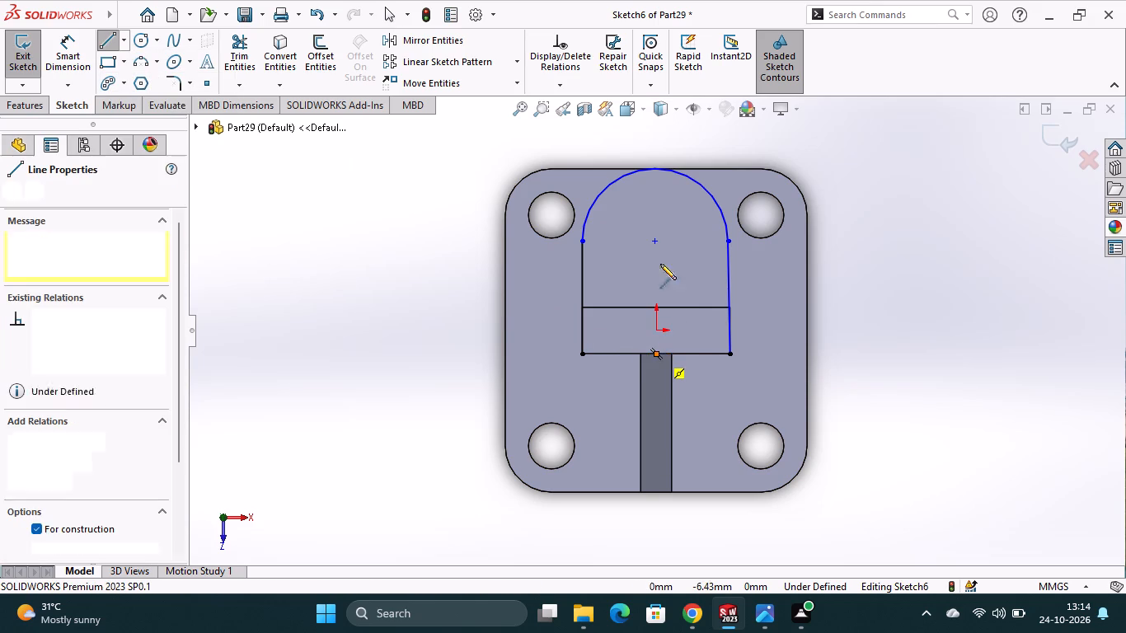
click(656, 146)
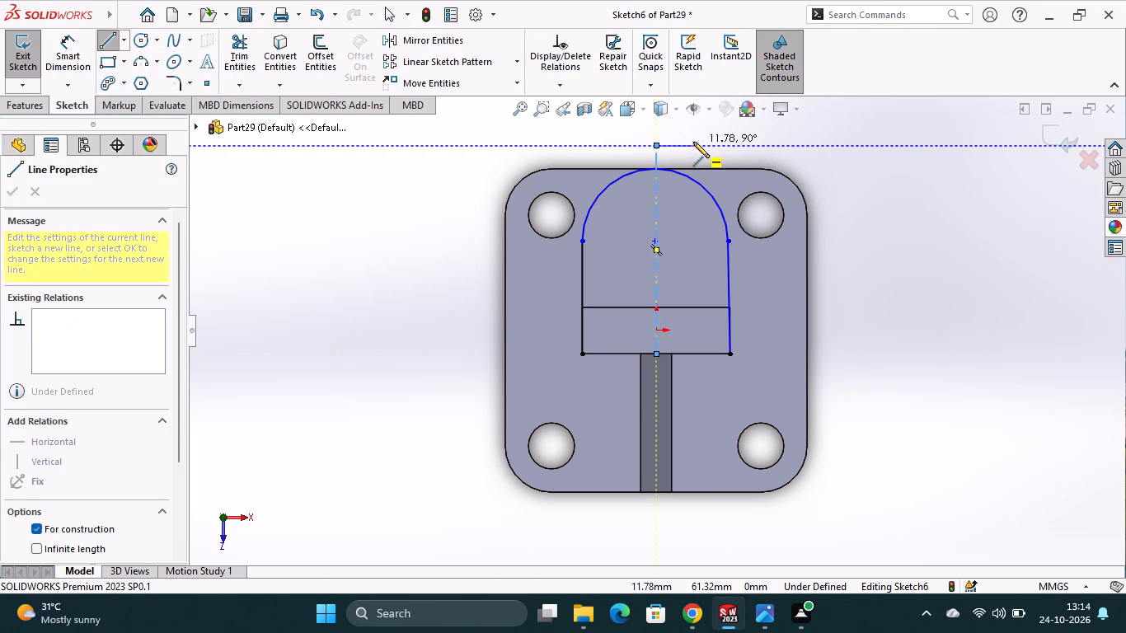
key(Escape)
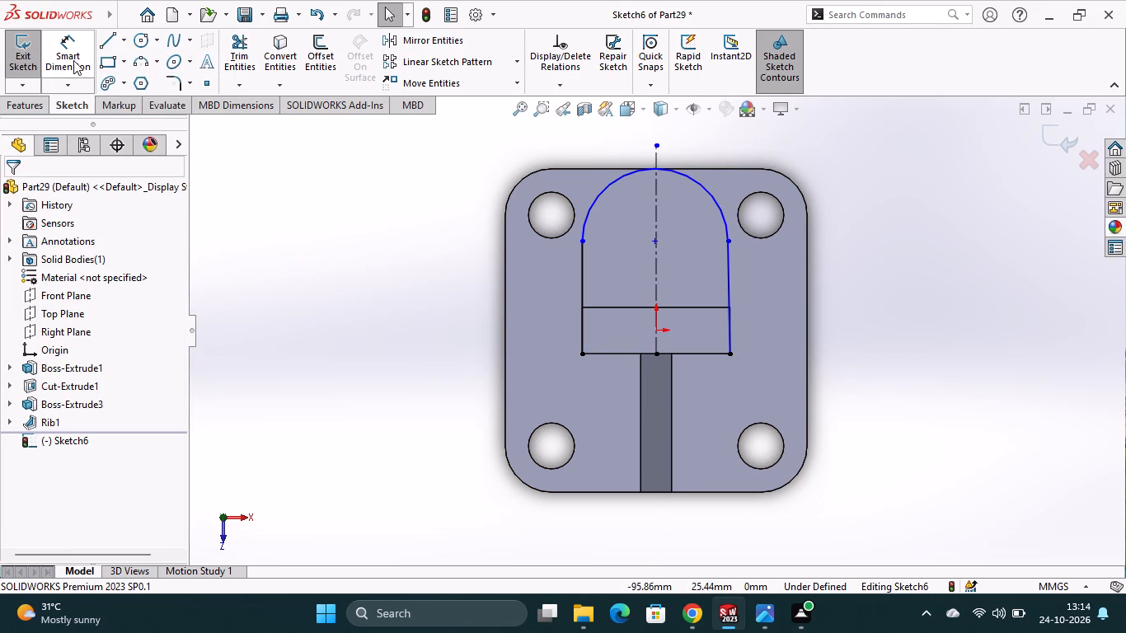
Dimension the U profile's first side line, on the side opposite the slanted one, to 35 mm.
click(73, 59)
click(578, 284)
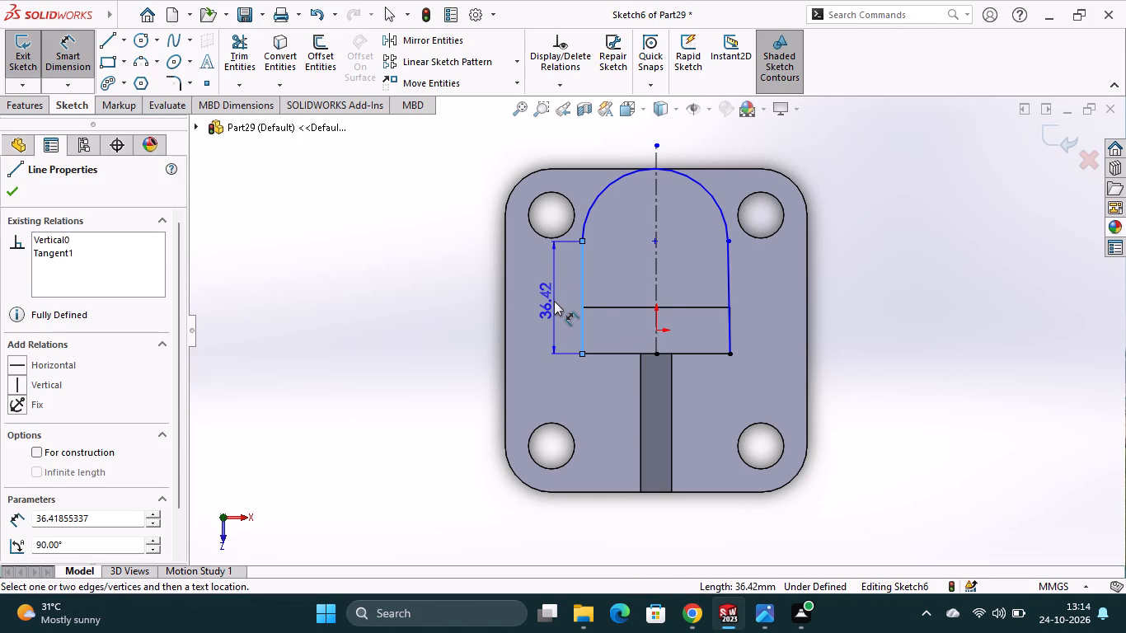
click(554, 301)
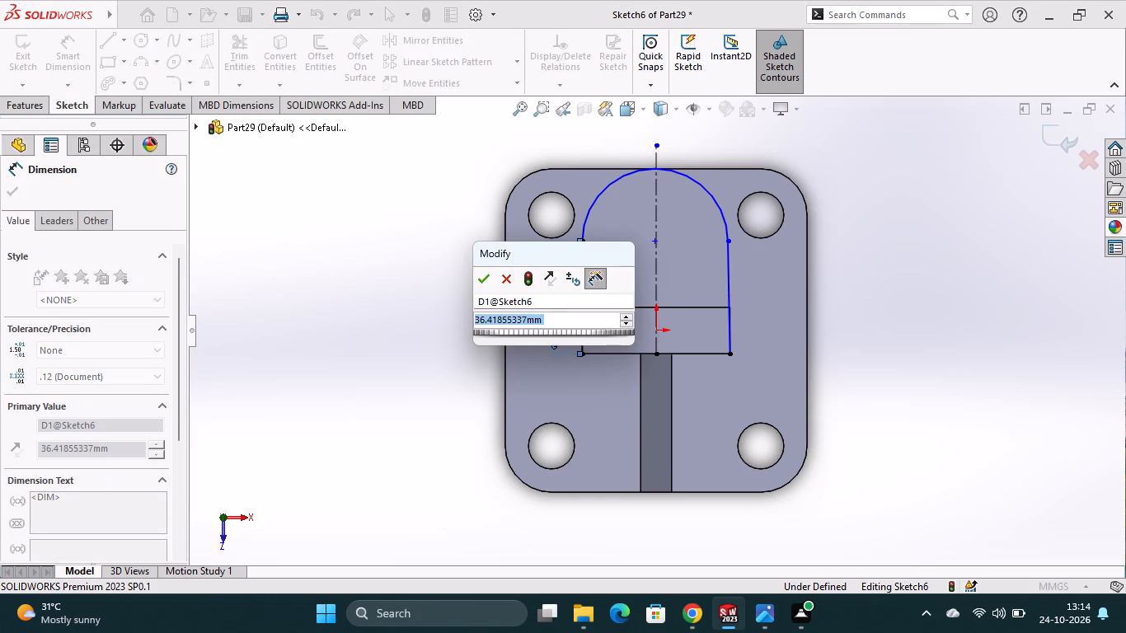
text(35)
key(Return)
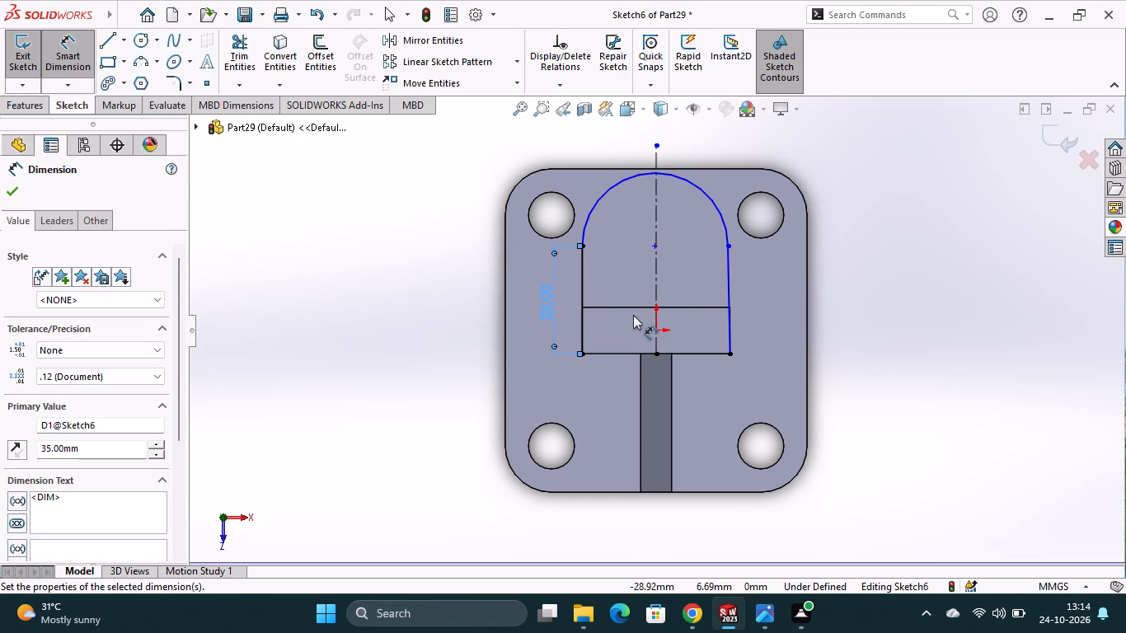
Add a vertical relation to the U profile's slightly slanted closing side line.
right_click(730, 293)
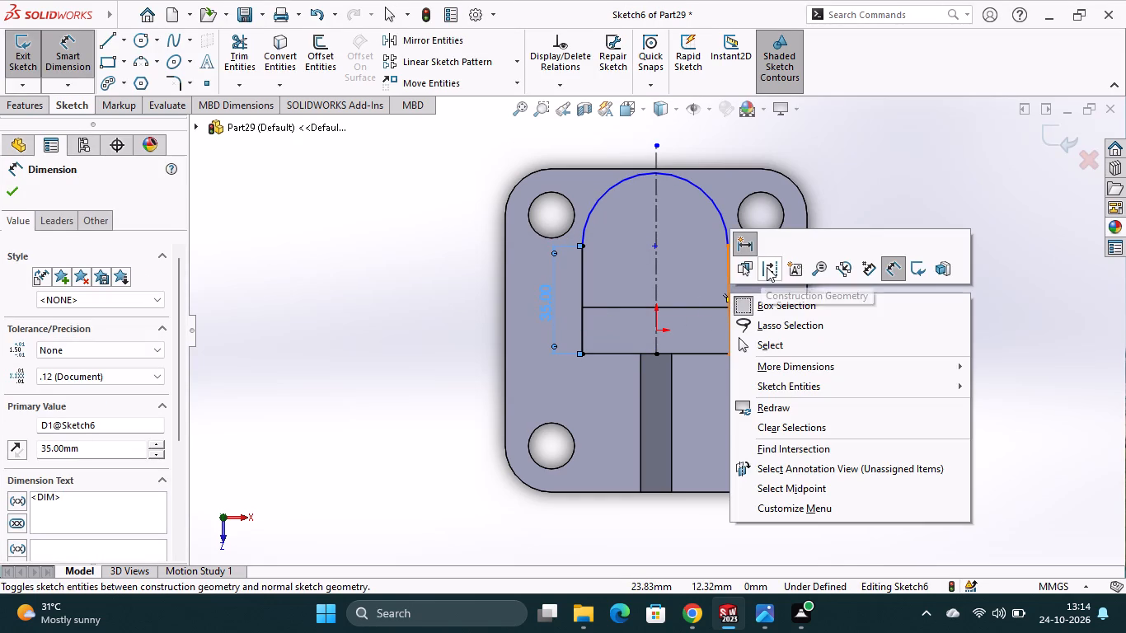
click(880, 186)
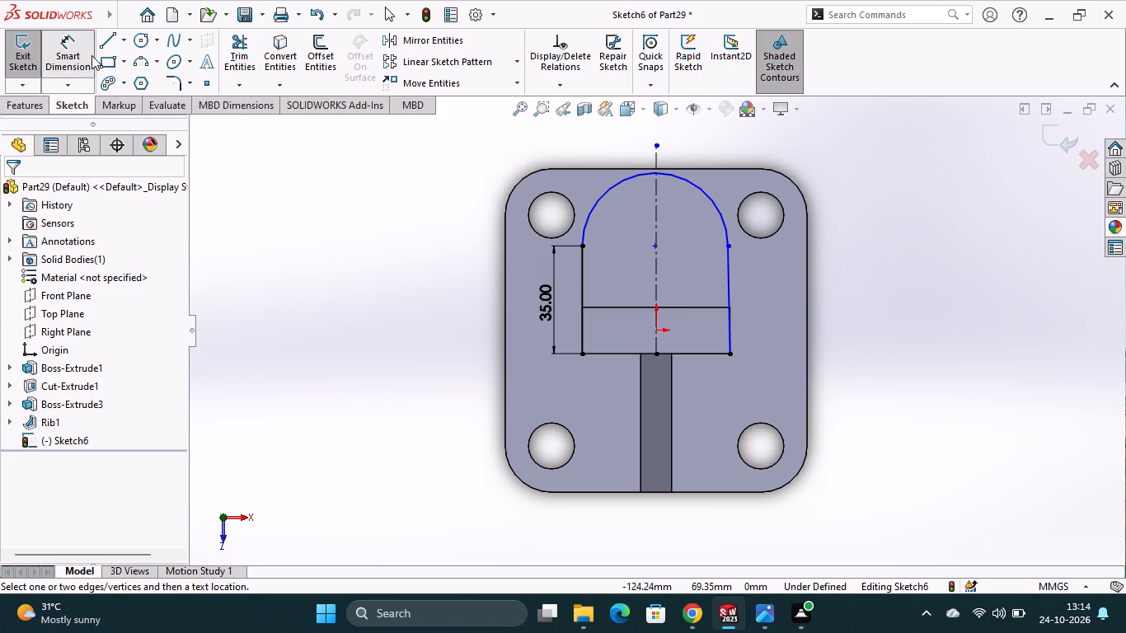
click(57, 56)
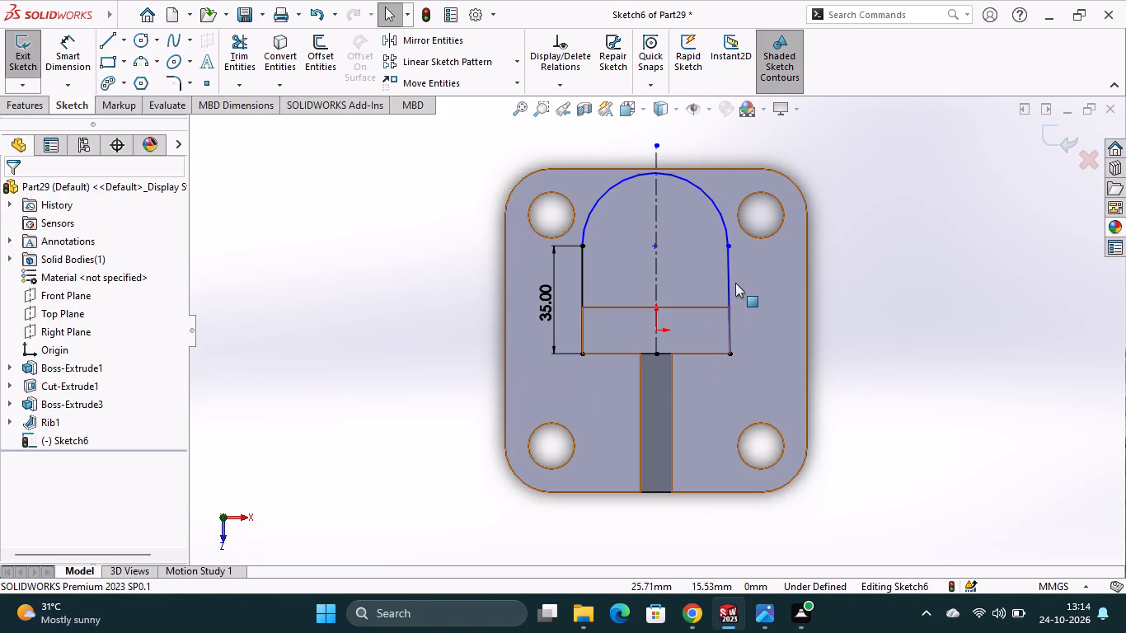
right_click(730, 284)
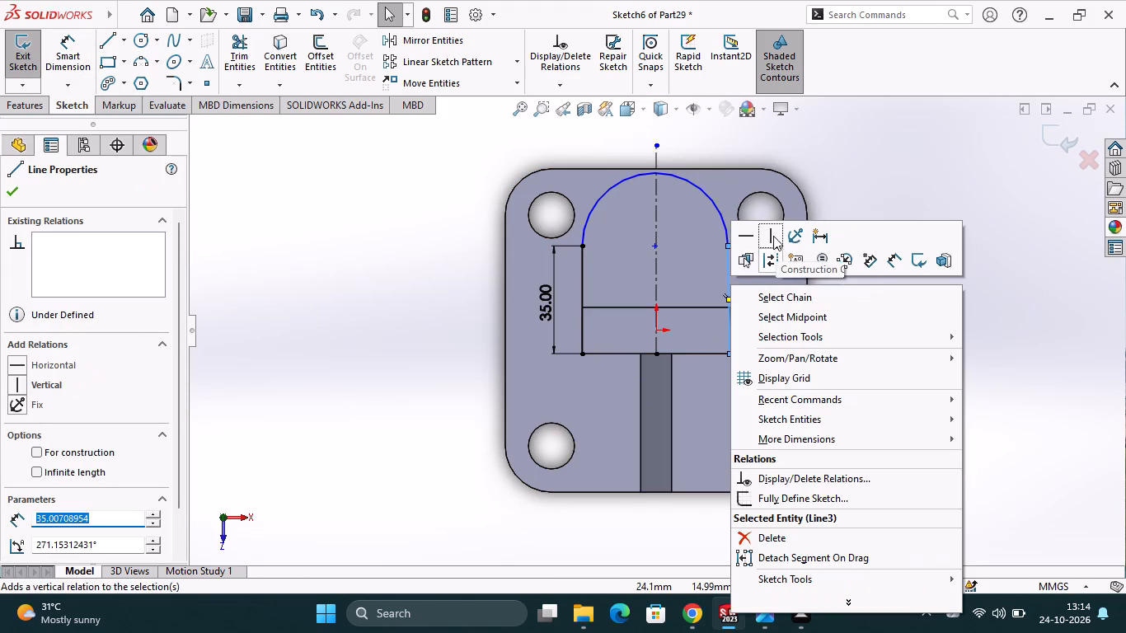
click(772, 235)
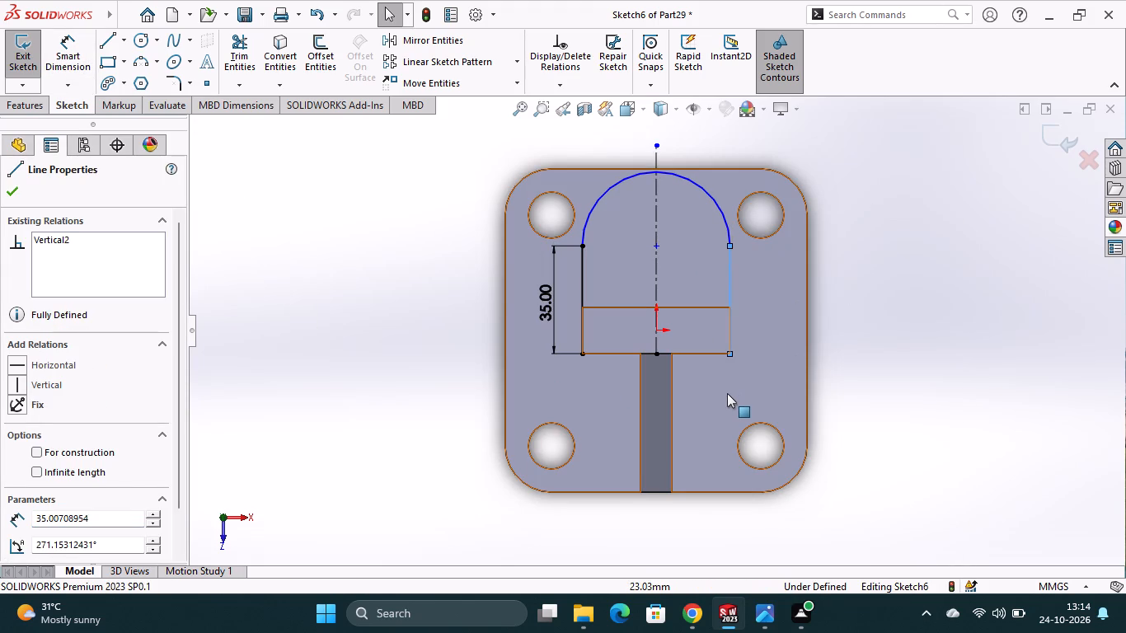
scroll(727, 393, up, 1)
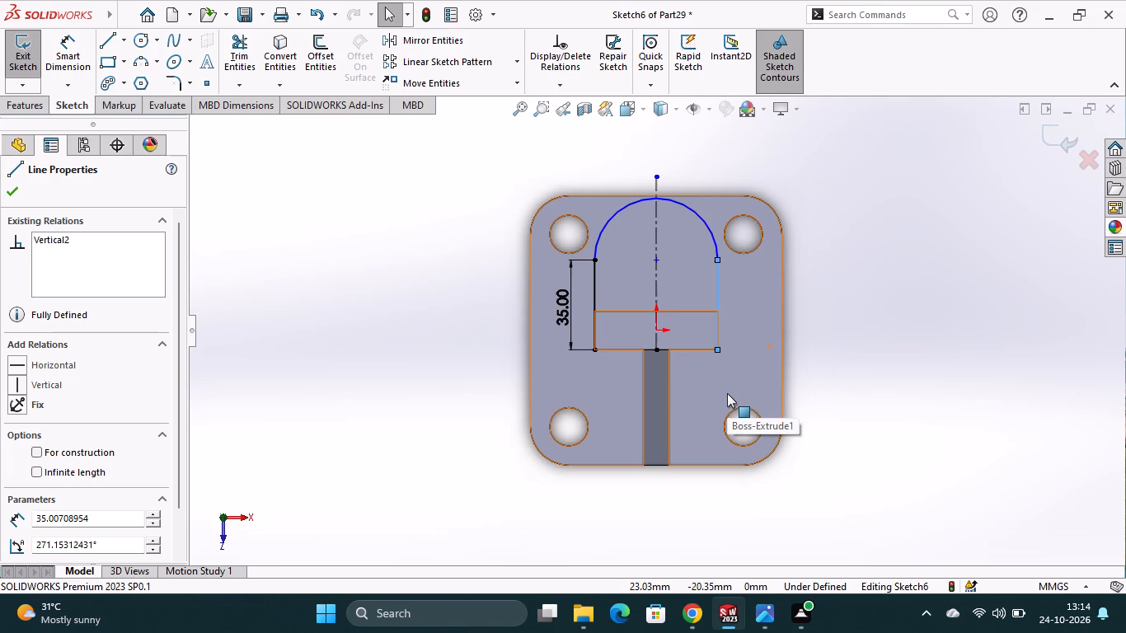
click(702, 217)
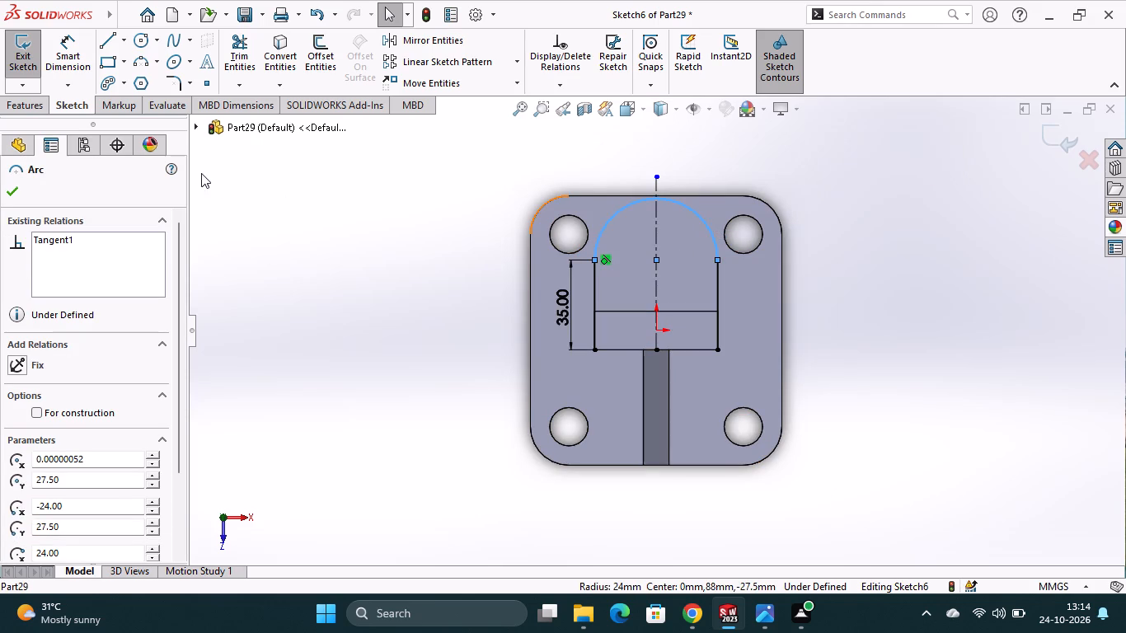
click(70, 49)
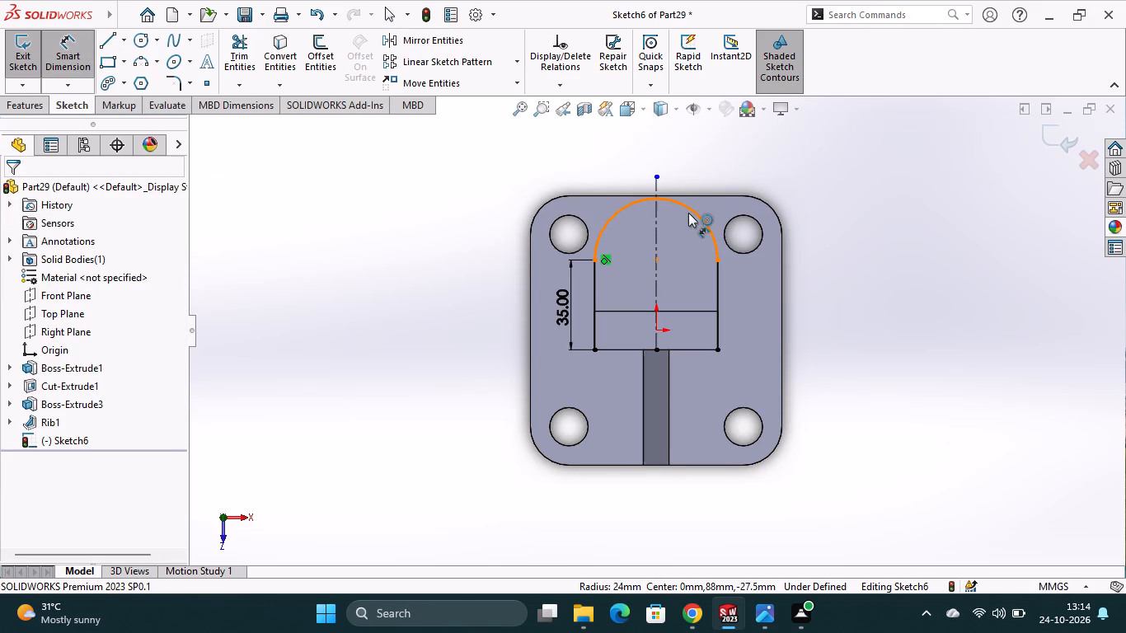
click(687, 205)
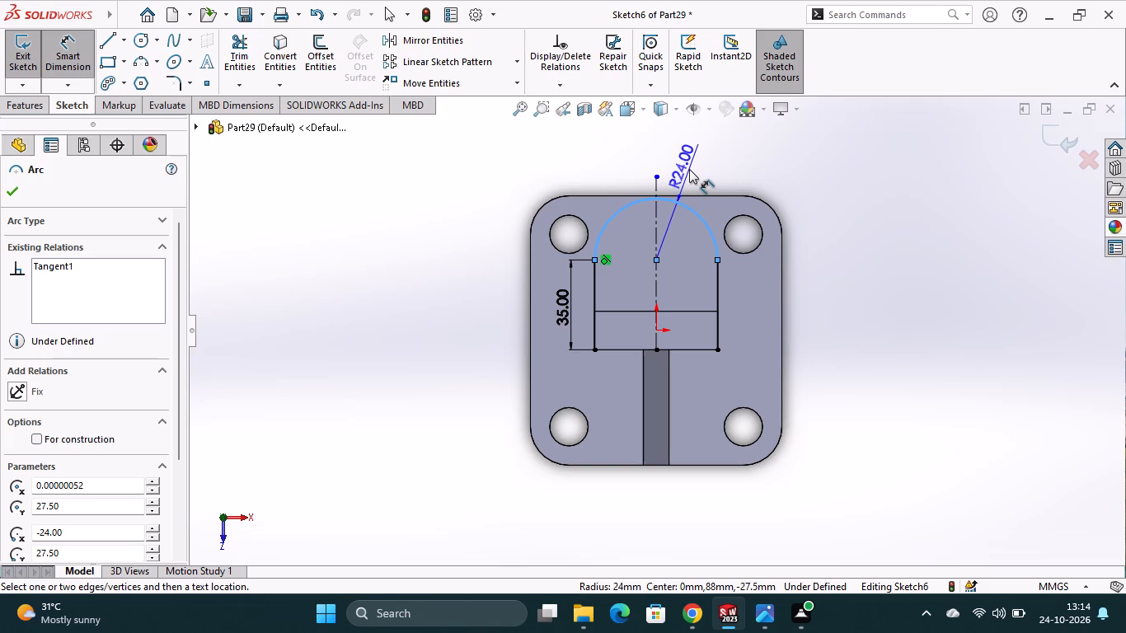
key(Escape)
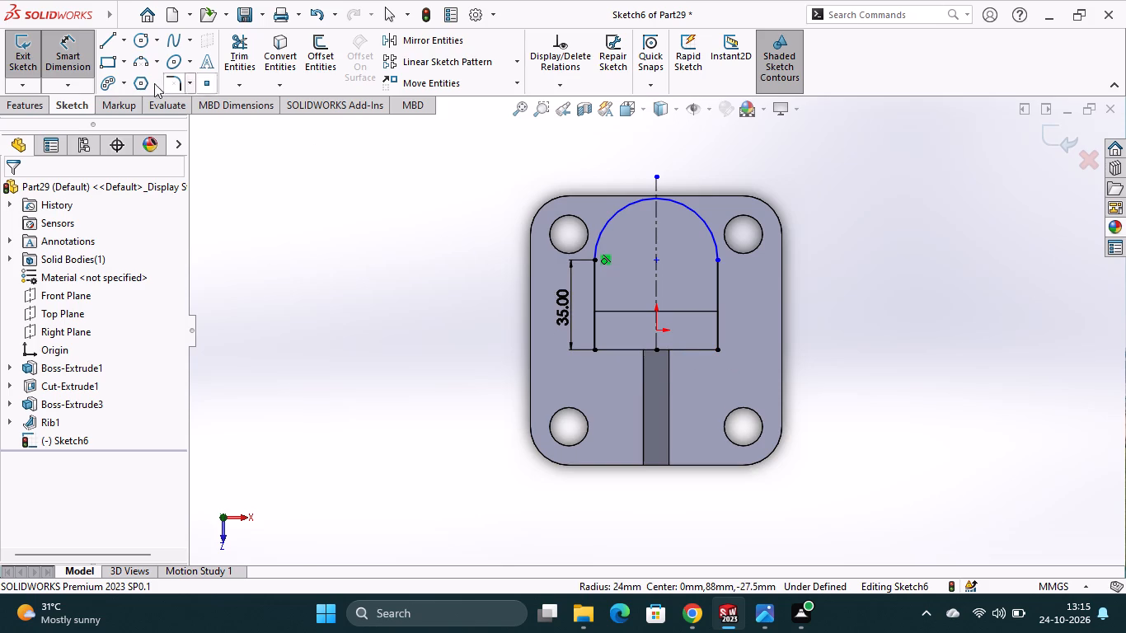
Close the U profile with a horizontal line joining its two open ends along the upright's rib-side top edge.
click(119, 35)
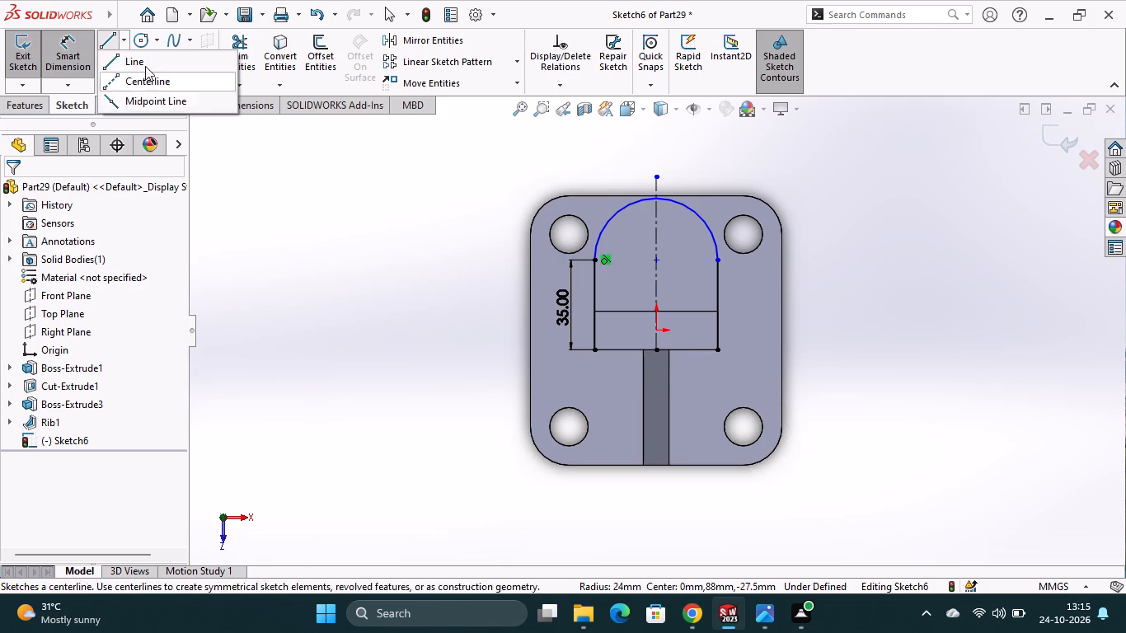
click(151, 61)
click(595, 349)
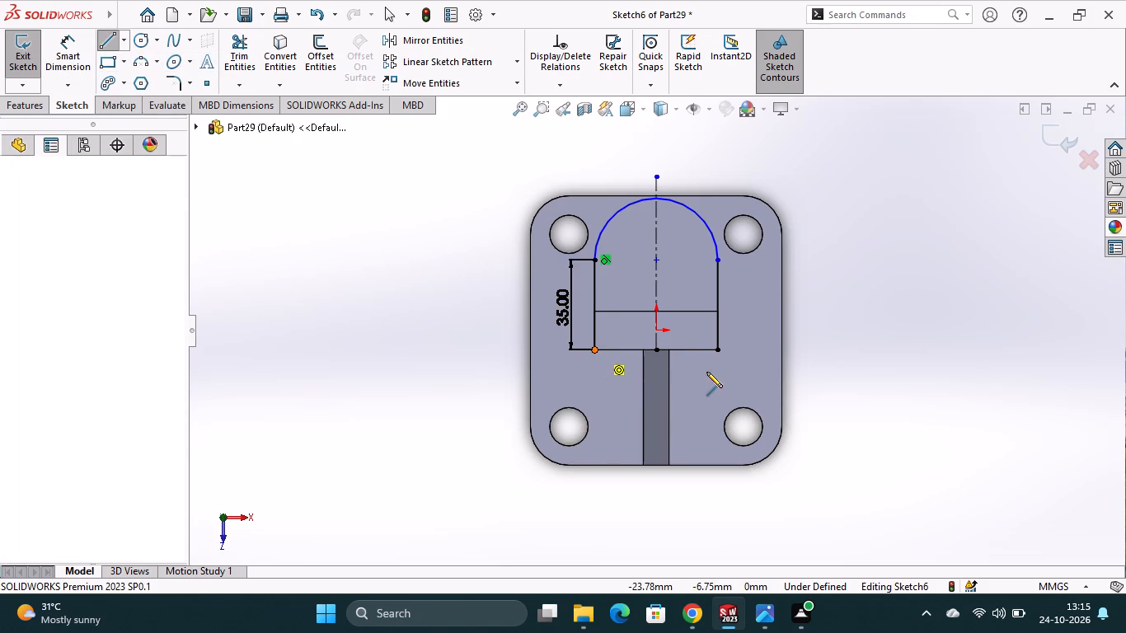
click(715, 346)
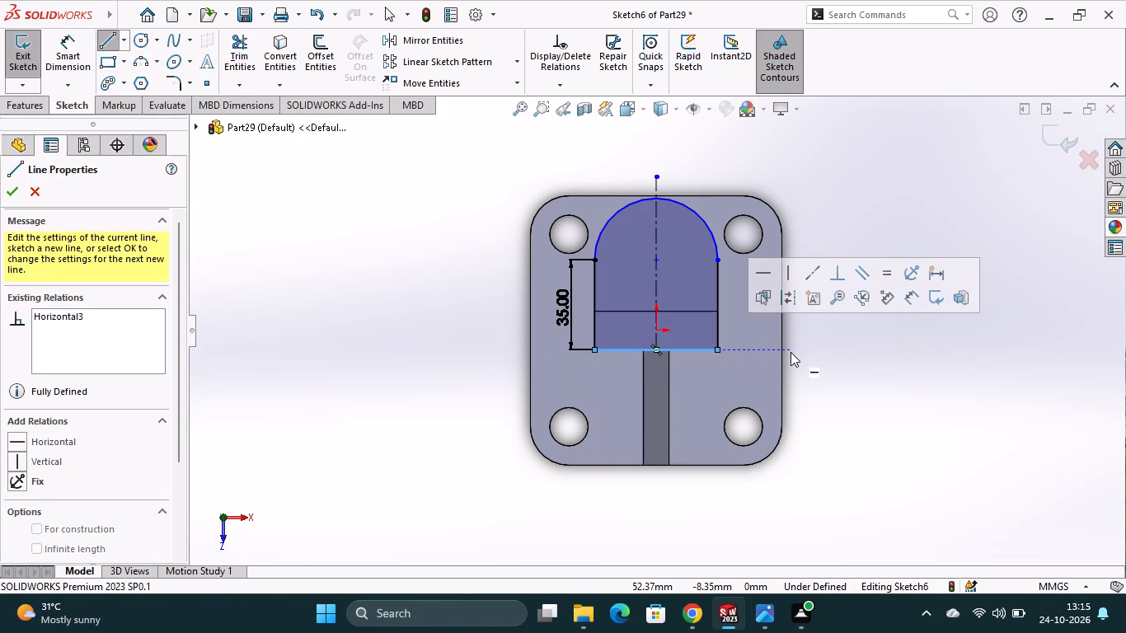
key(Escape)
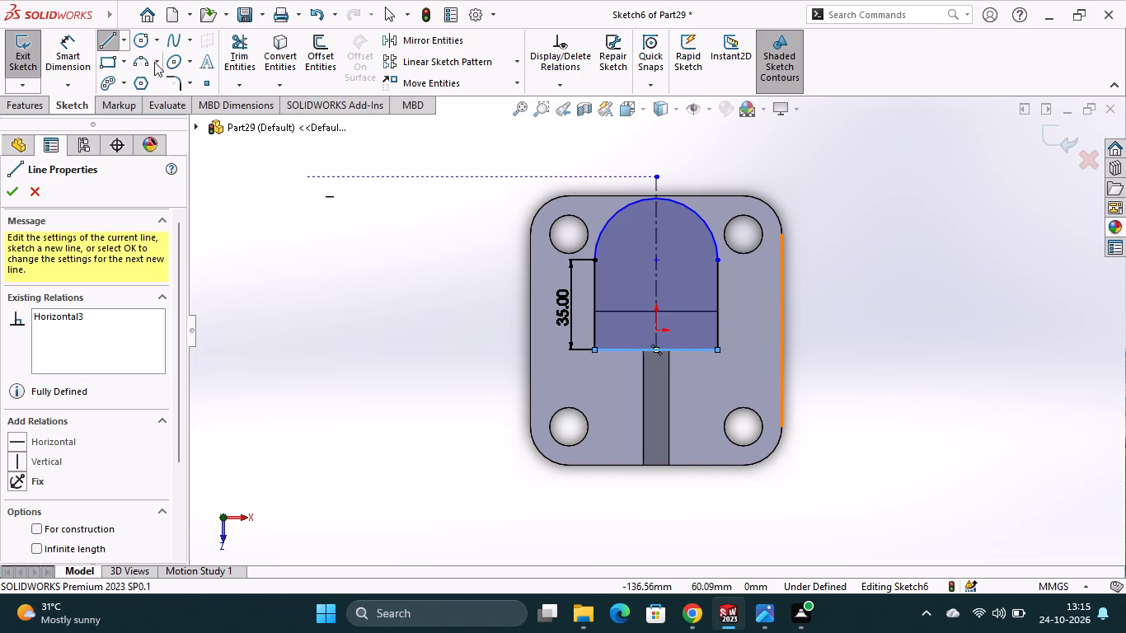
Sketch a circle centred on the profile's arc centre and set its diameter to 24 mm.
click(138, 34)
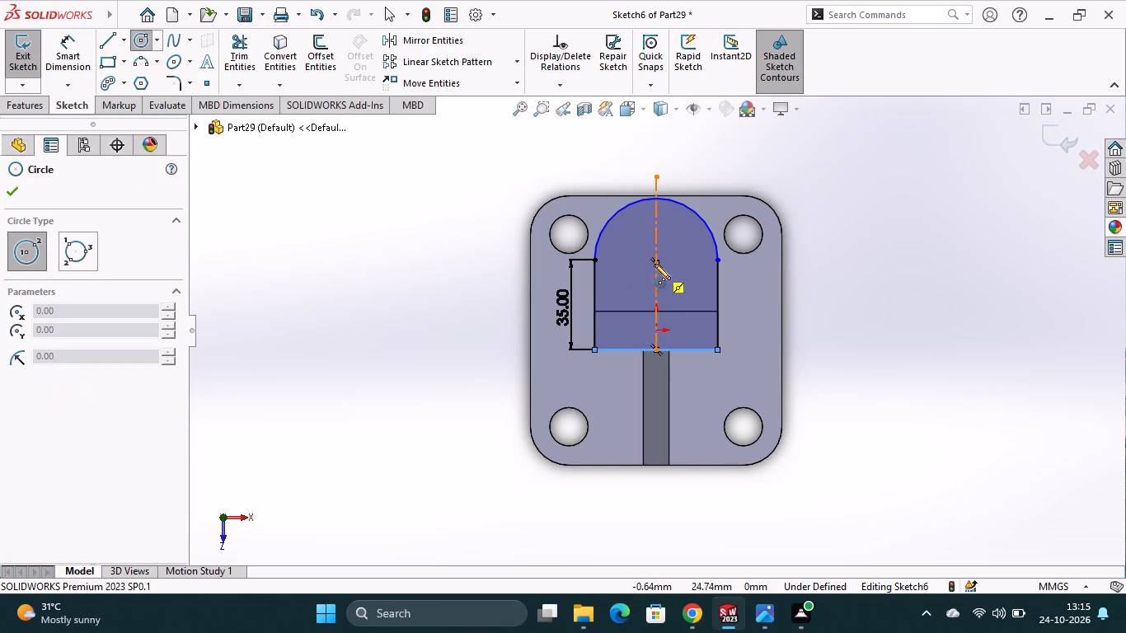
click(654, 259)
click(665, 292)
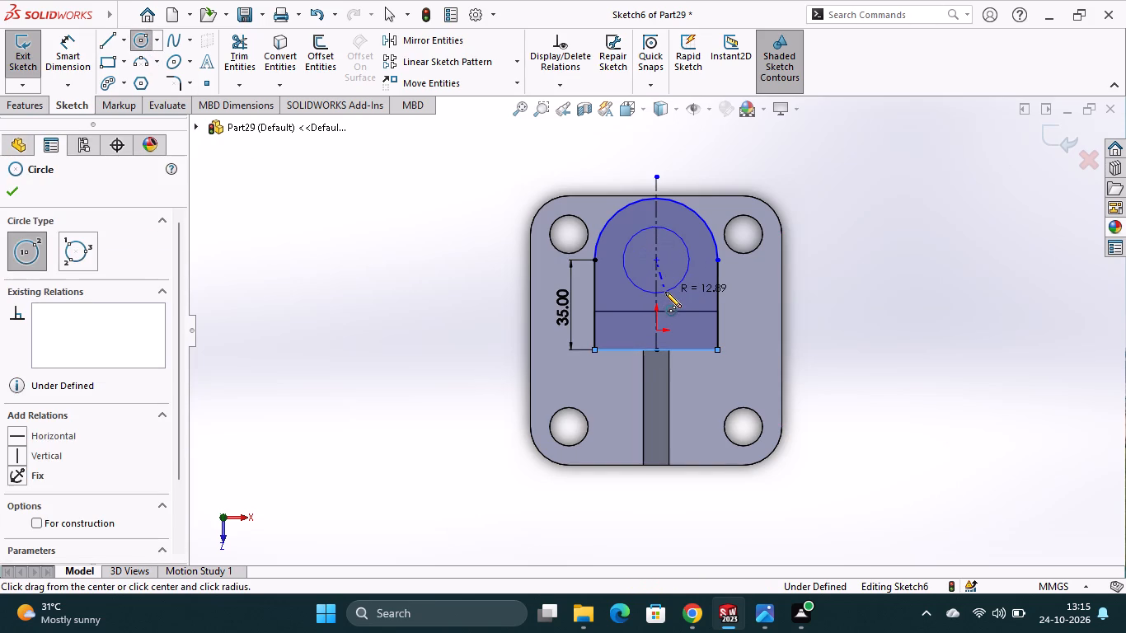
click(74, 59)
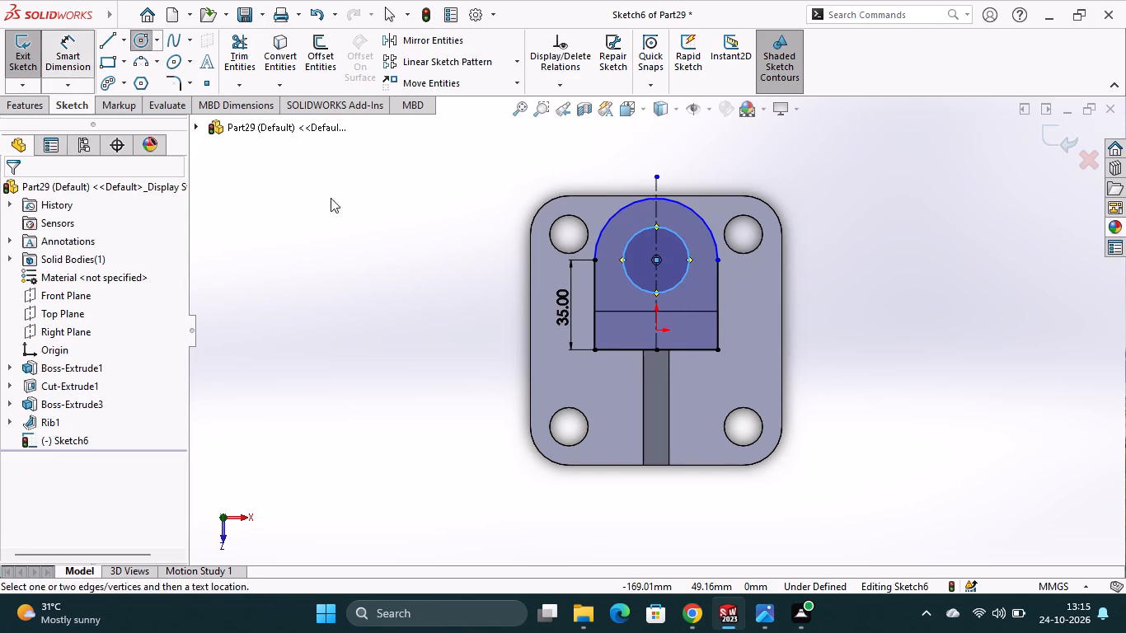
click(688, 249)
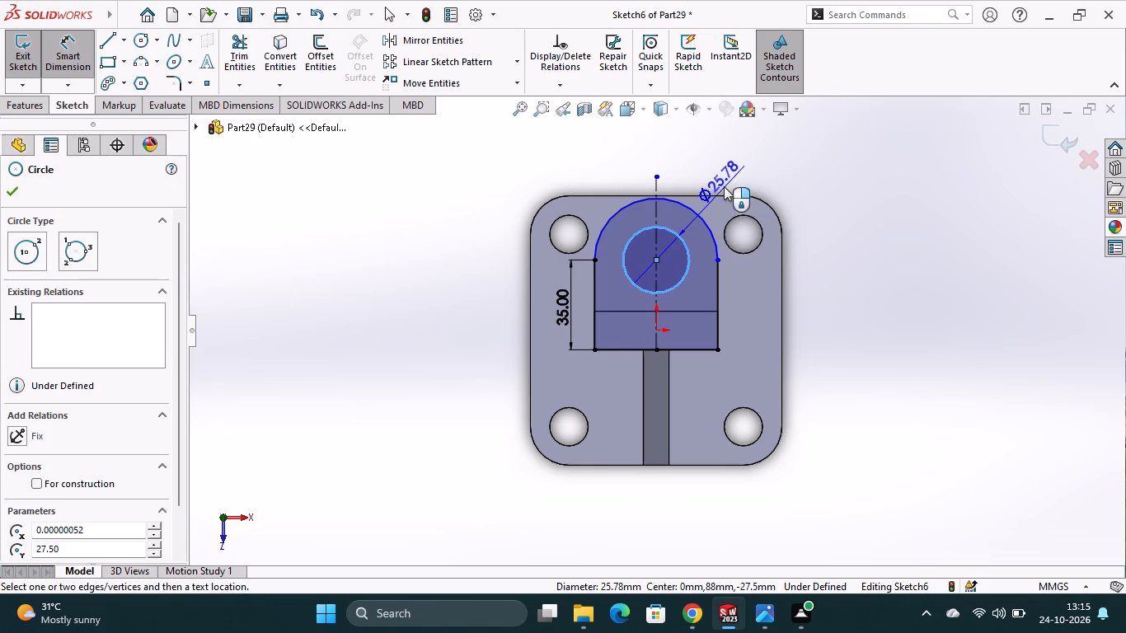
click(728, 180)
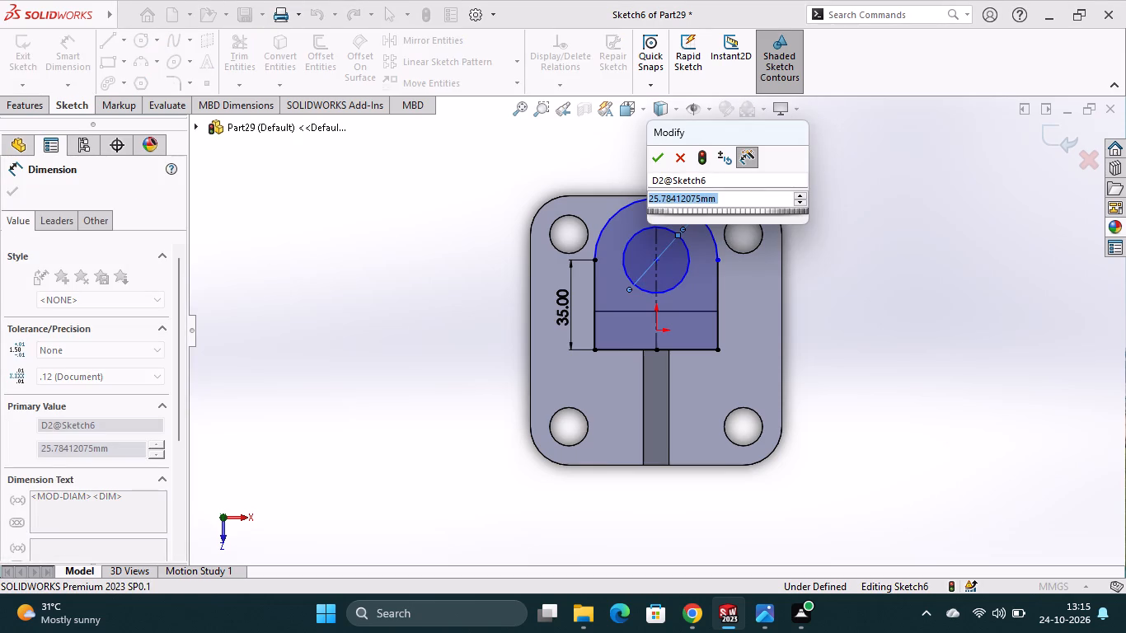
key(2)
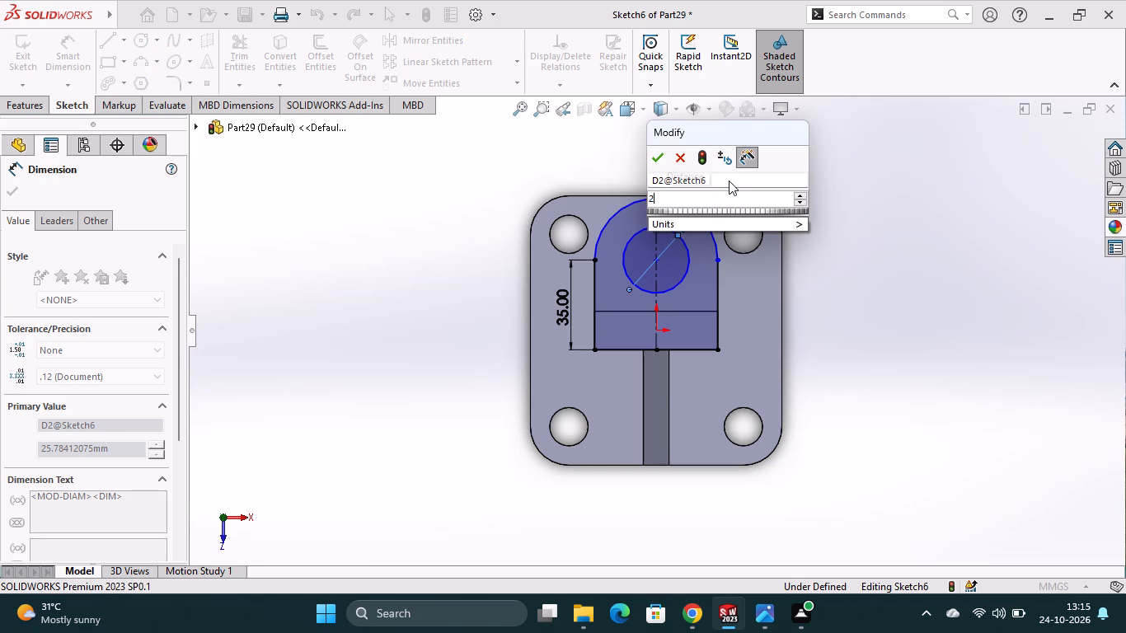
key(4)
key(Return)
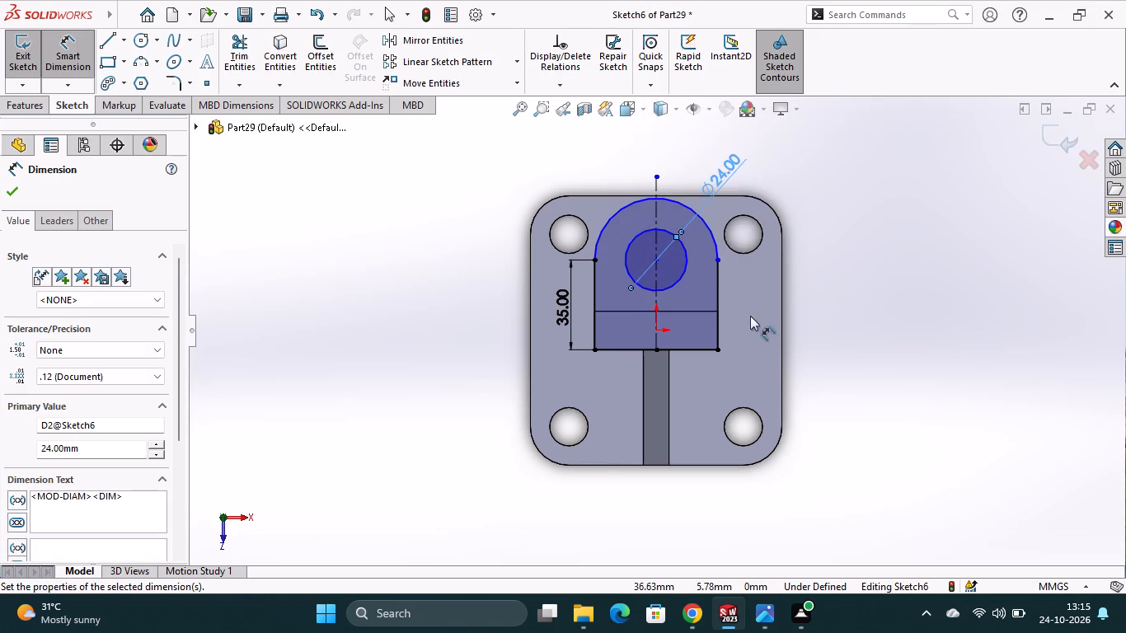
Extrude the round-ended profile with its circular hole 15 mm as a Mid Plane boss, merged with the existing body.
click(35, 99)
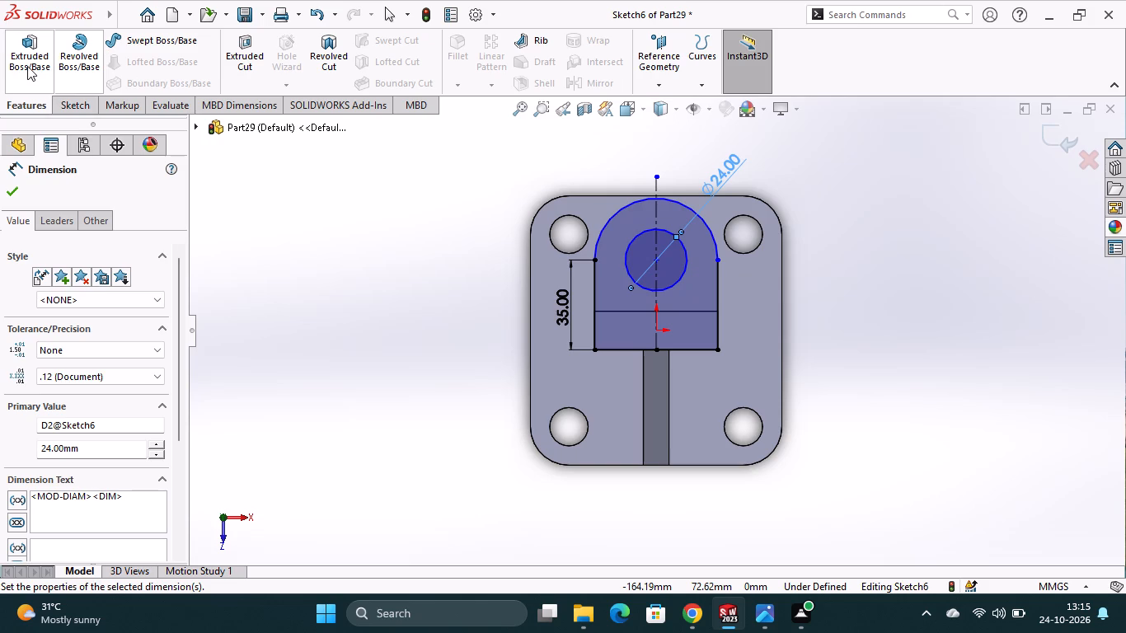
click(27, 66)
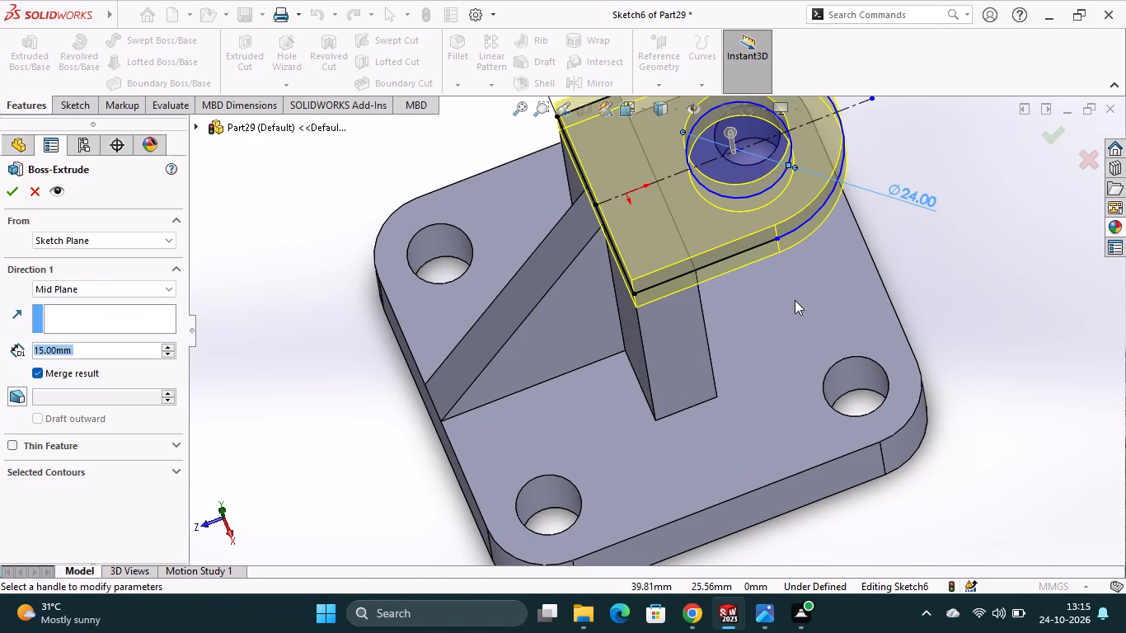
click(13, 190)
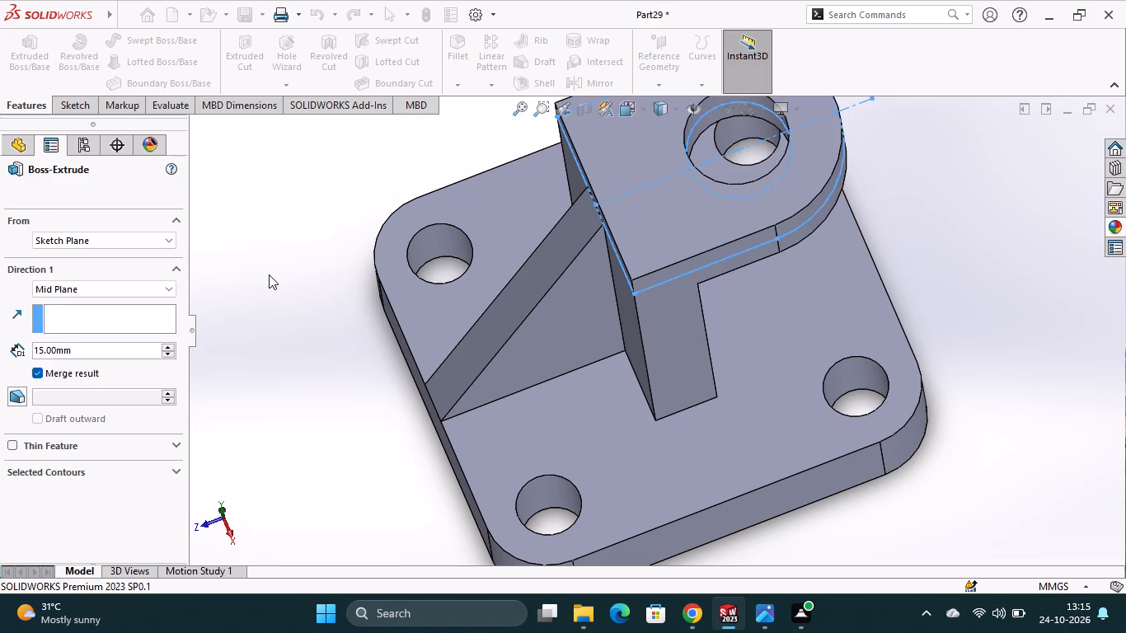
drag(1015, 350, 1003, 328)
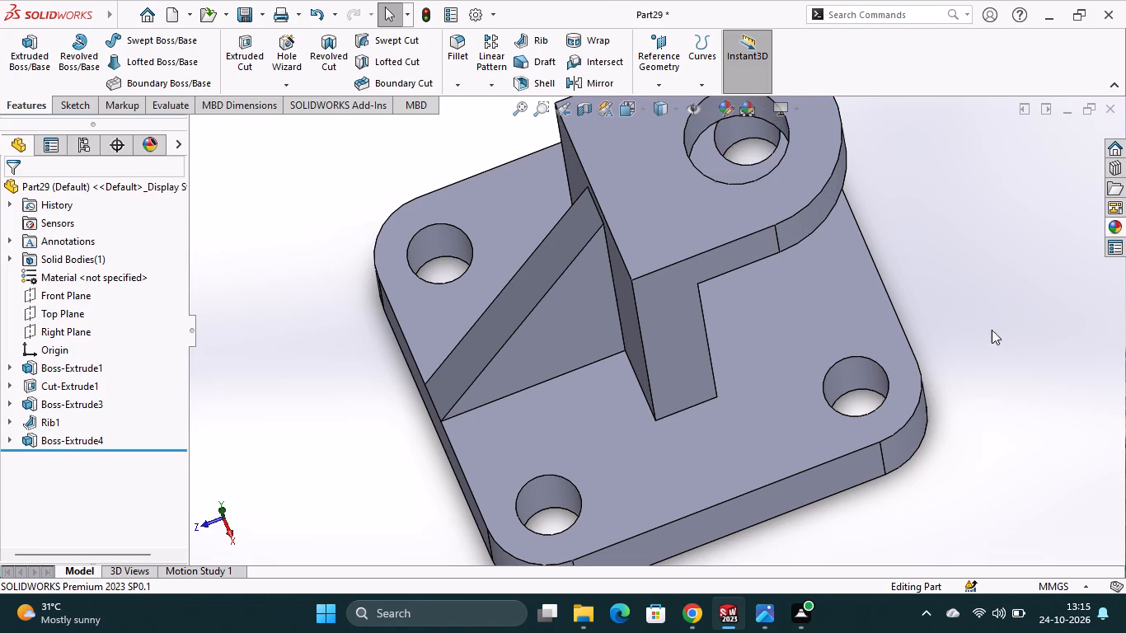
Start a sketch on the base plate's top face and convert that face's edges into sketch entities.
click(781, 344)
click(850, 298)
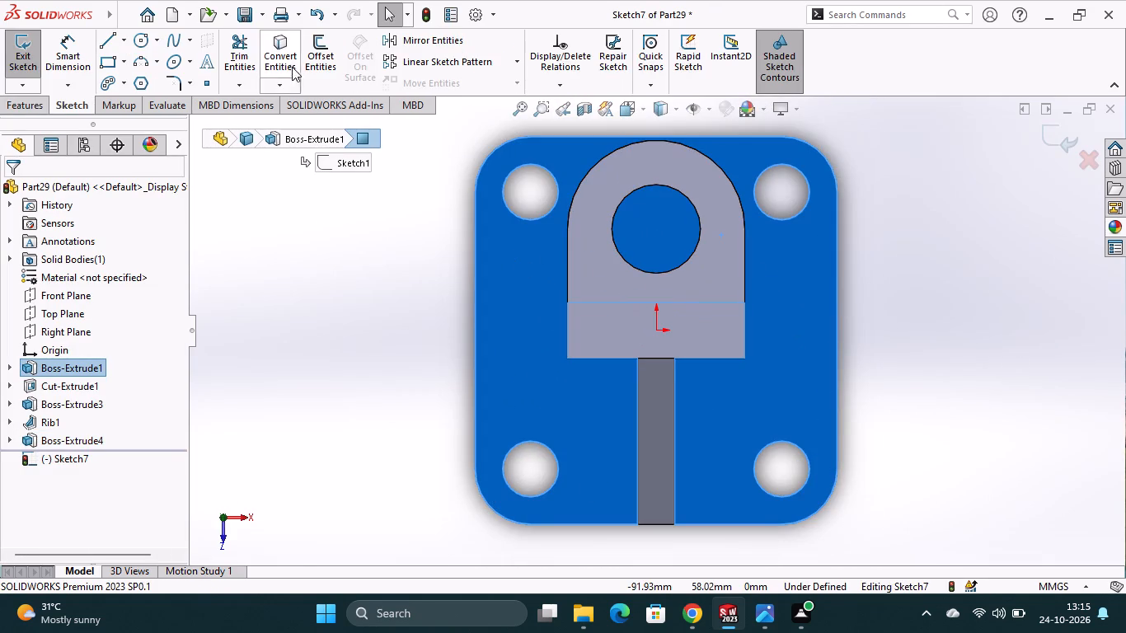
click(279, 35)
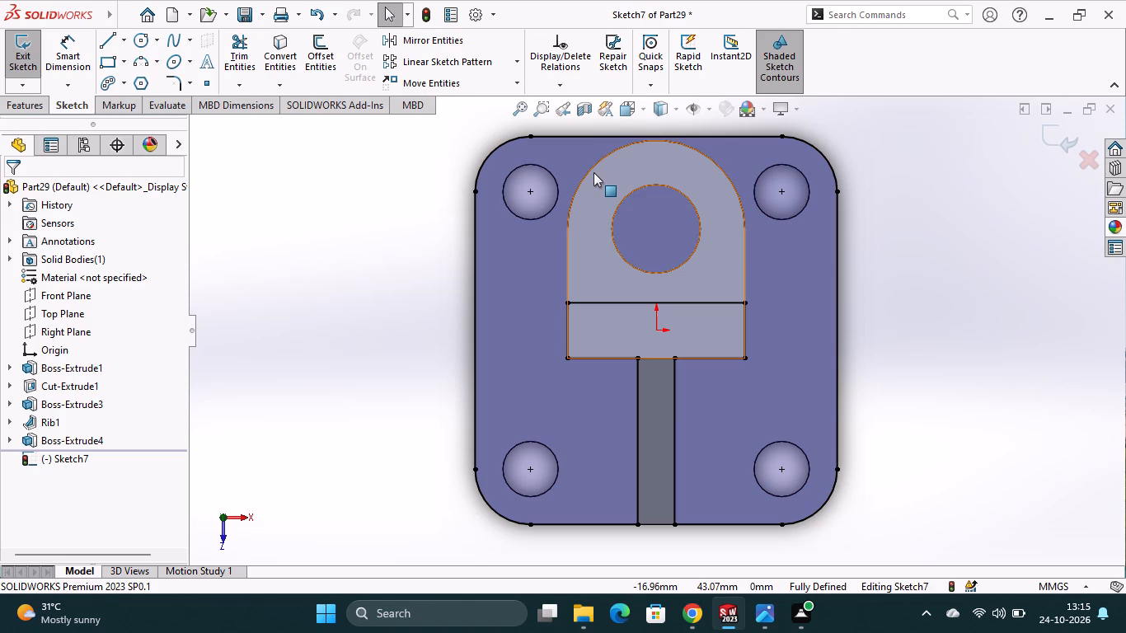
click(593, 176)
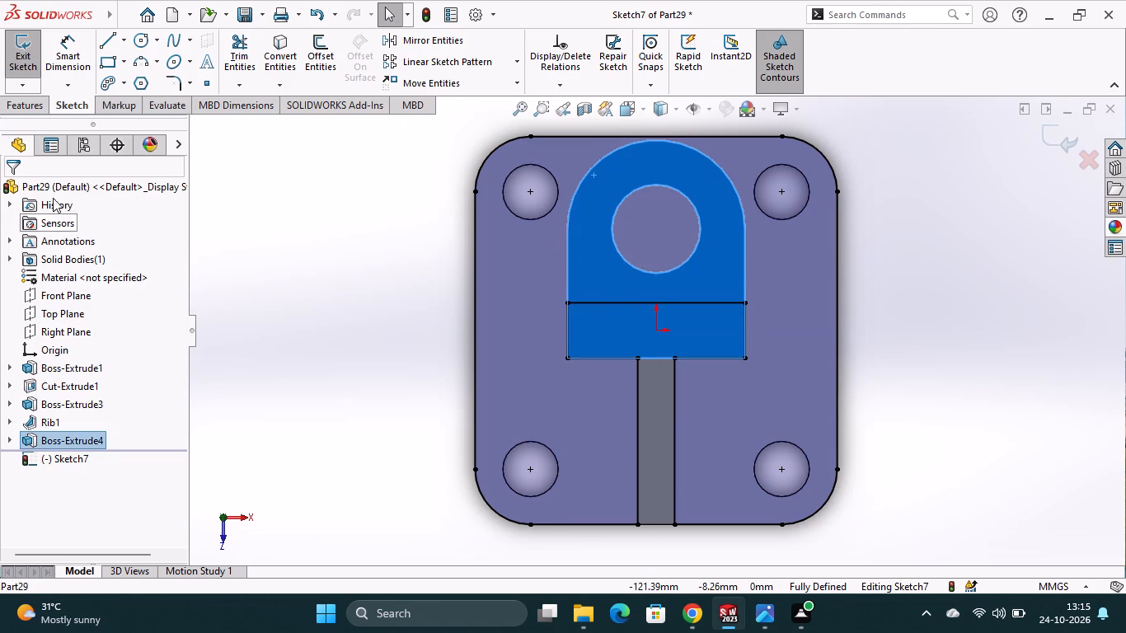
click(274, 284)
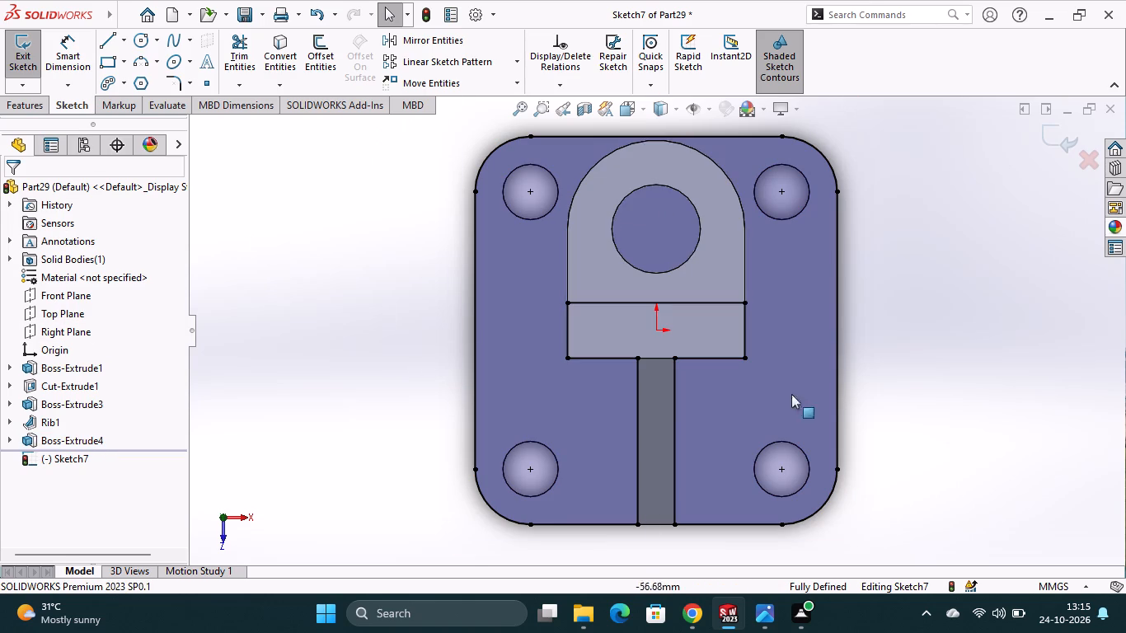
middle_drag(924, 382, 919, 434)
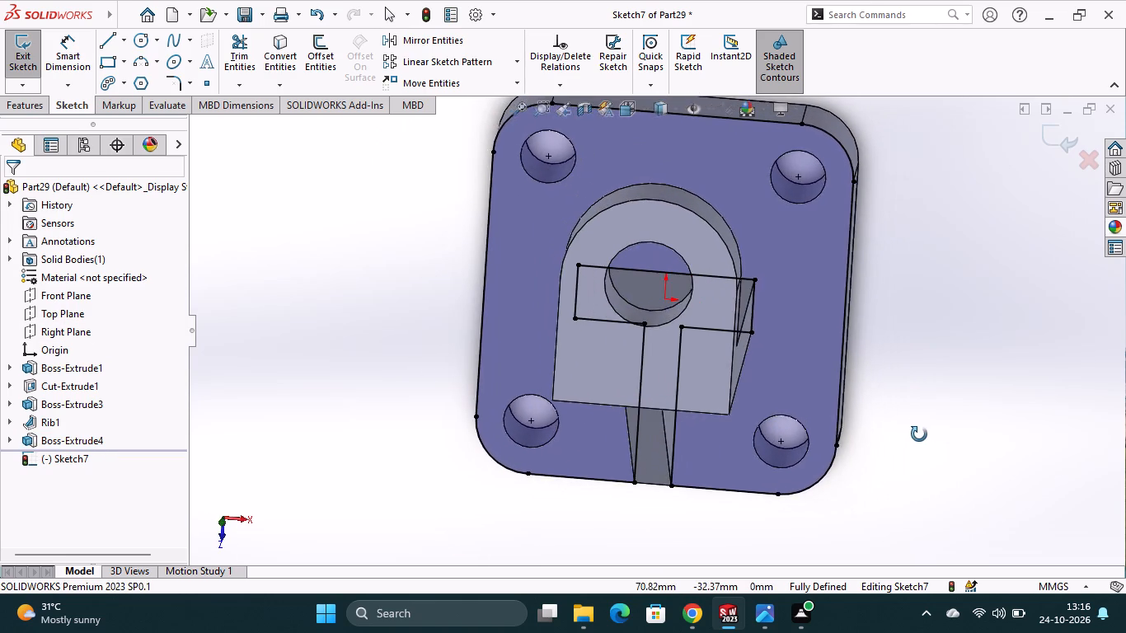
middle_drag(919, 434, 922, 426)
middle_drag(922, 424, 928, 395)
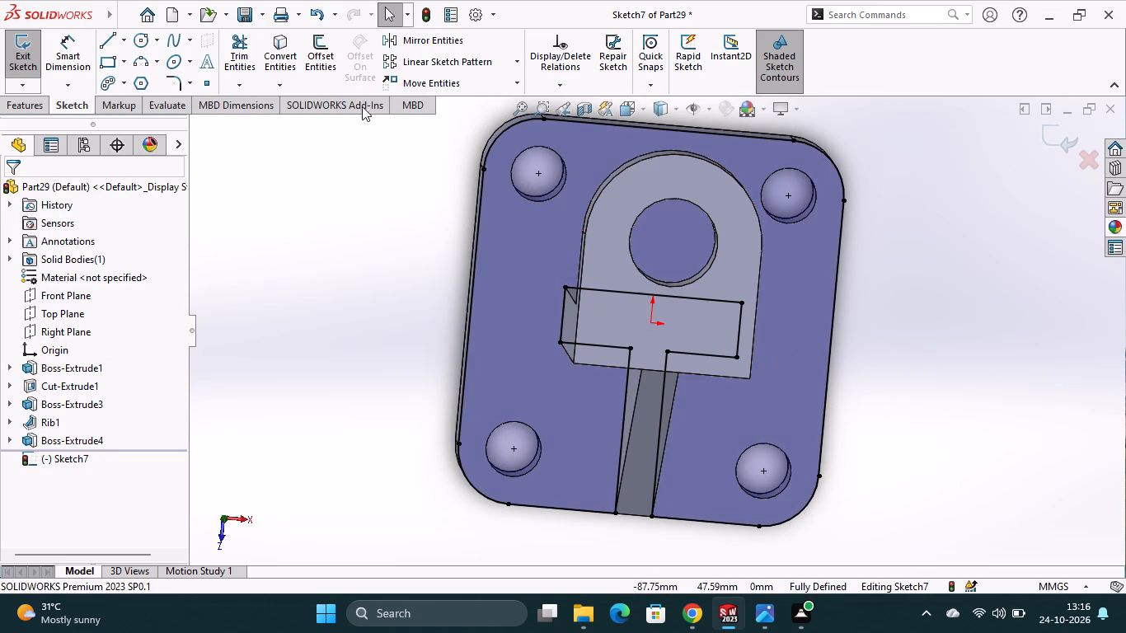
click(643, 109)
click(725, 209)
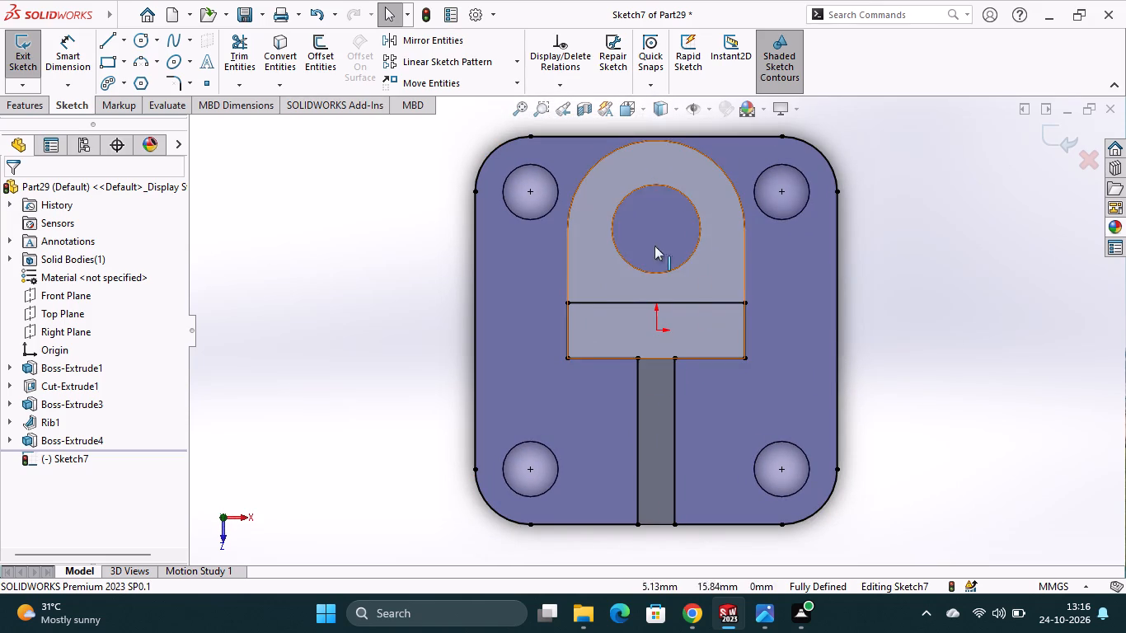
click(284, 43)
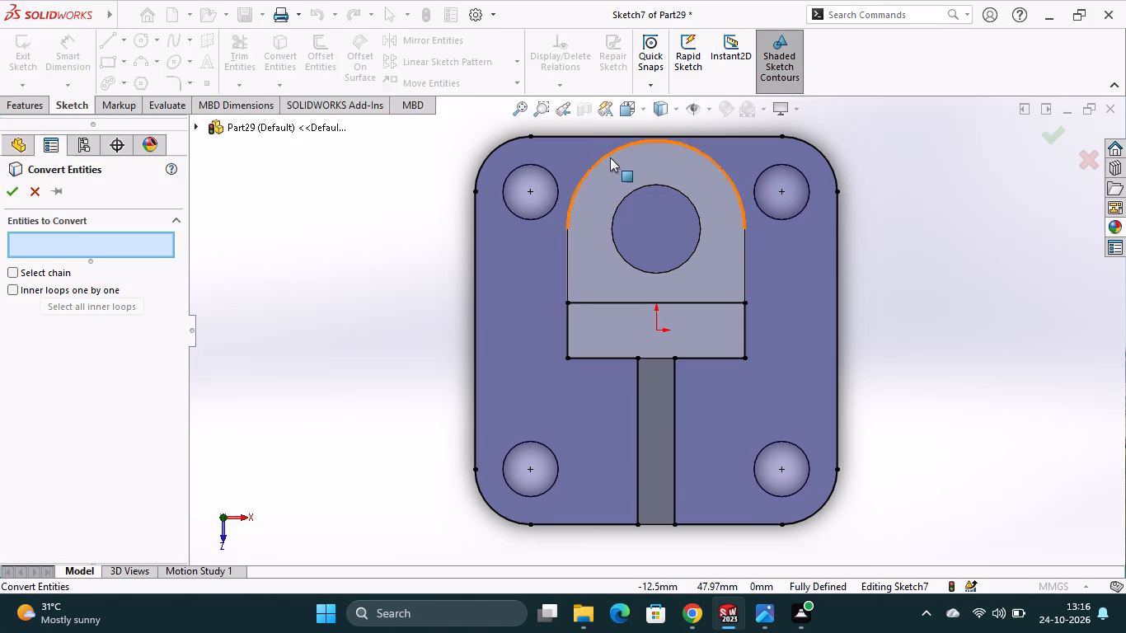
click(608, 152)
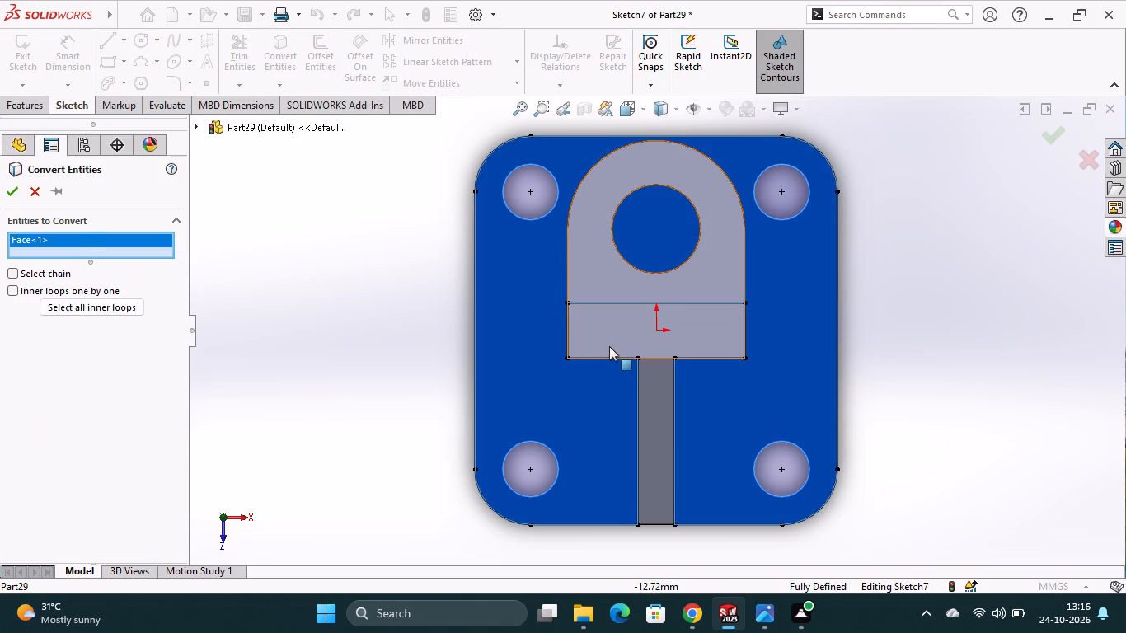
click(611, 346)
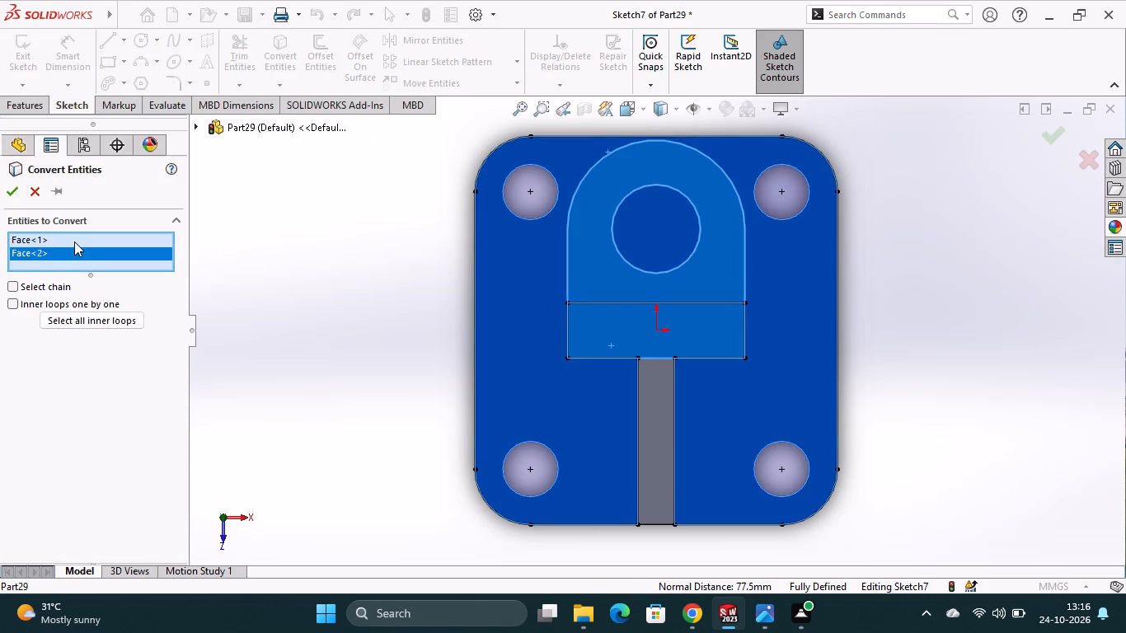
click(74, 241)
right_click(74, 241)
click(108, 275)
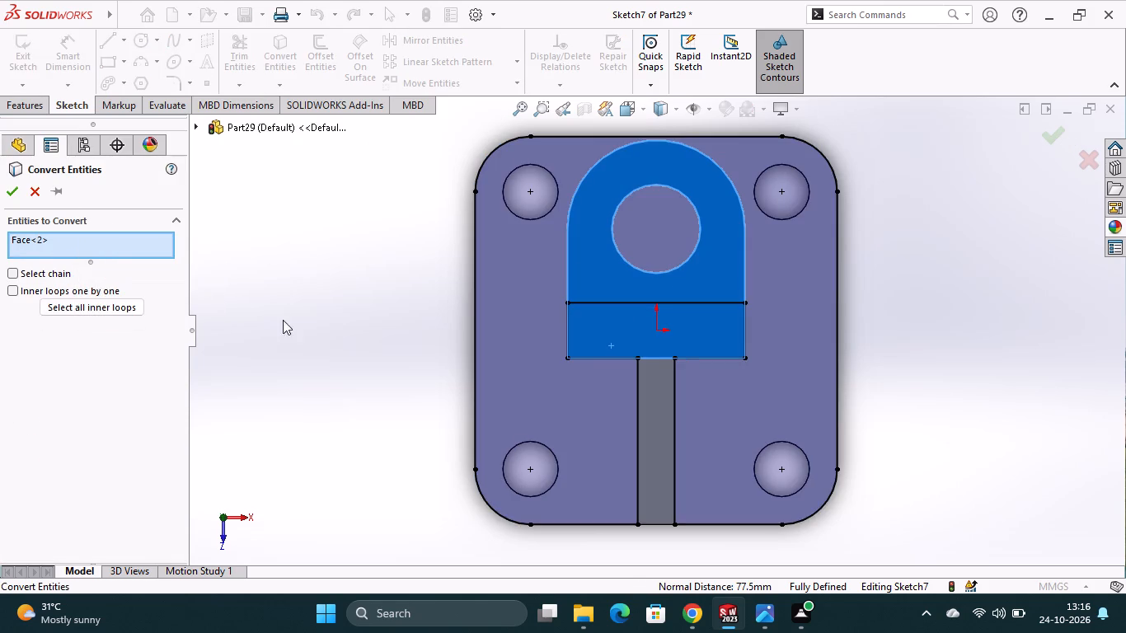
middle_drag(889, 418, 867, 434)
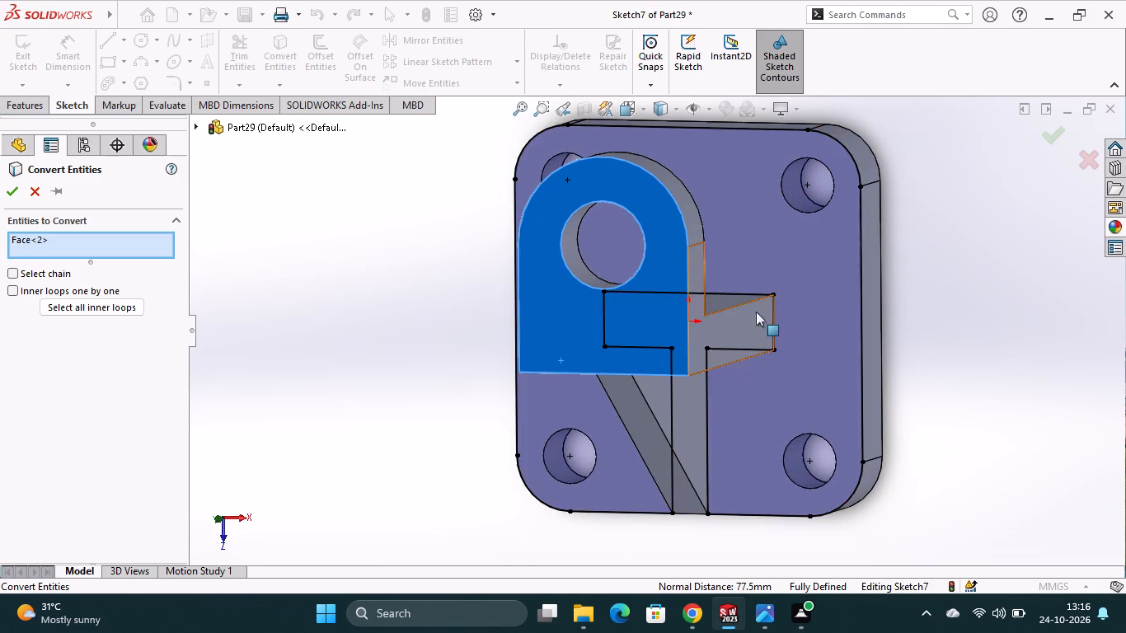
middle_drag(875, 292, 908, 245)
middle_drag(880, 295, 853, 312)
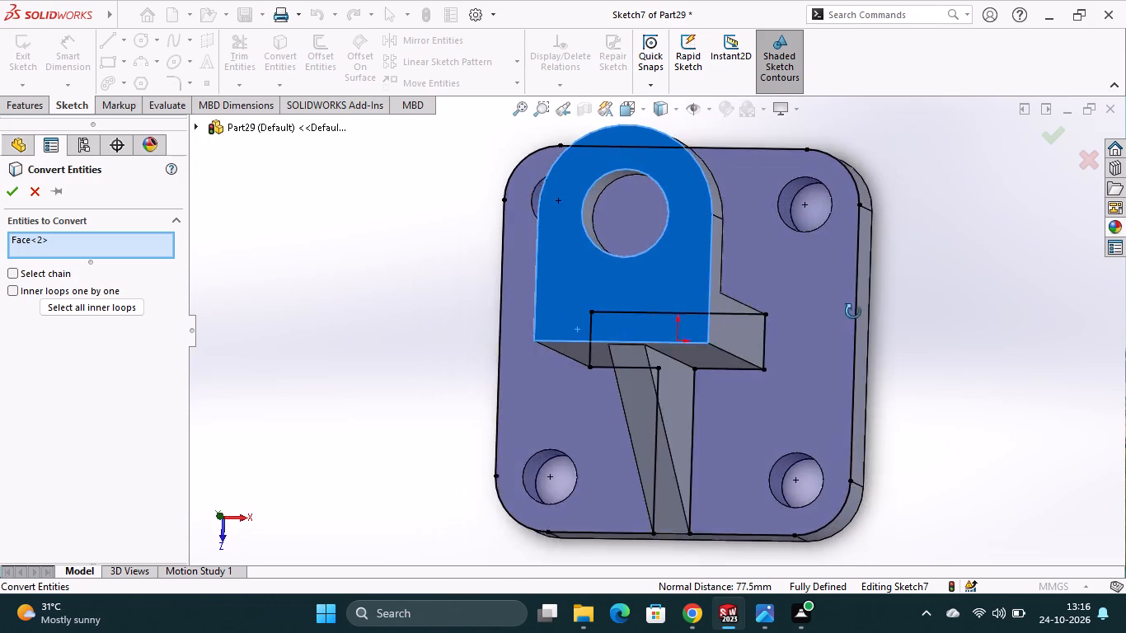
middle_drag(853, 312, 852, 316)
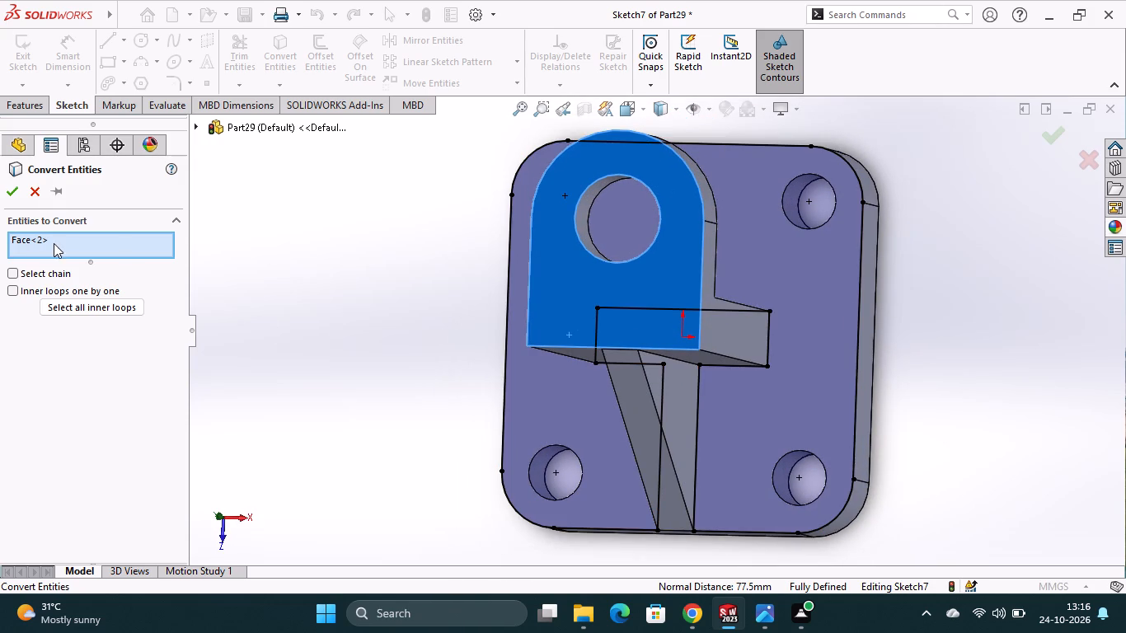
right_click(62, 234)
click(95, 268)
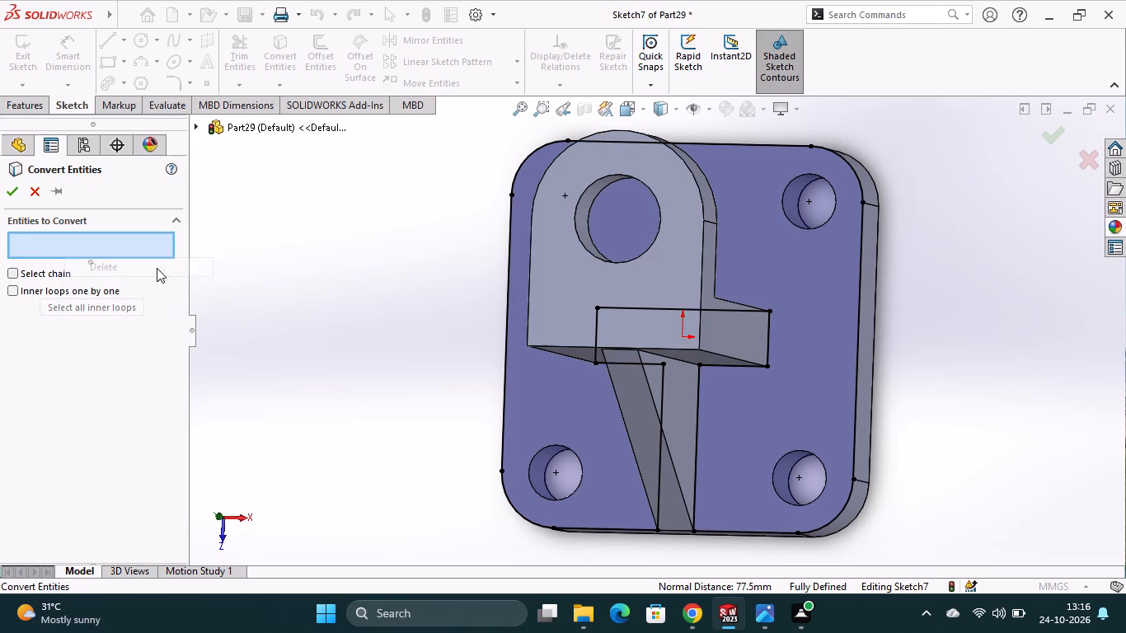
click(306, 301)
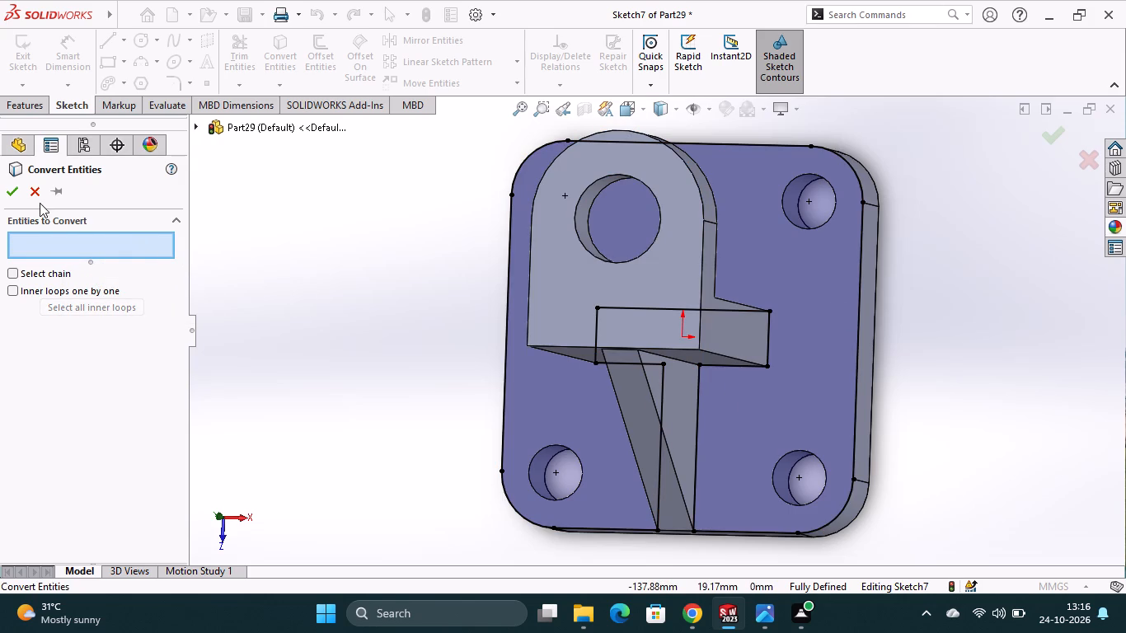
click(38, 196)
Exit the open sketch on the base plate's top face and delete Sketch7 from the model.
click(994, 401)
middle_drag(992, 400, 971, 416)
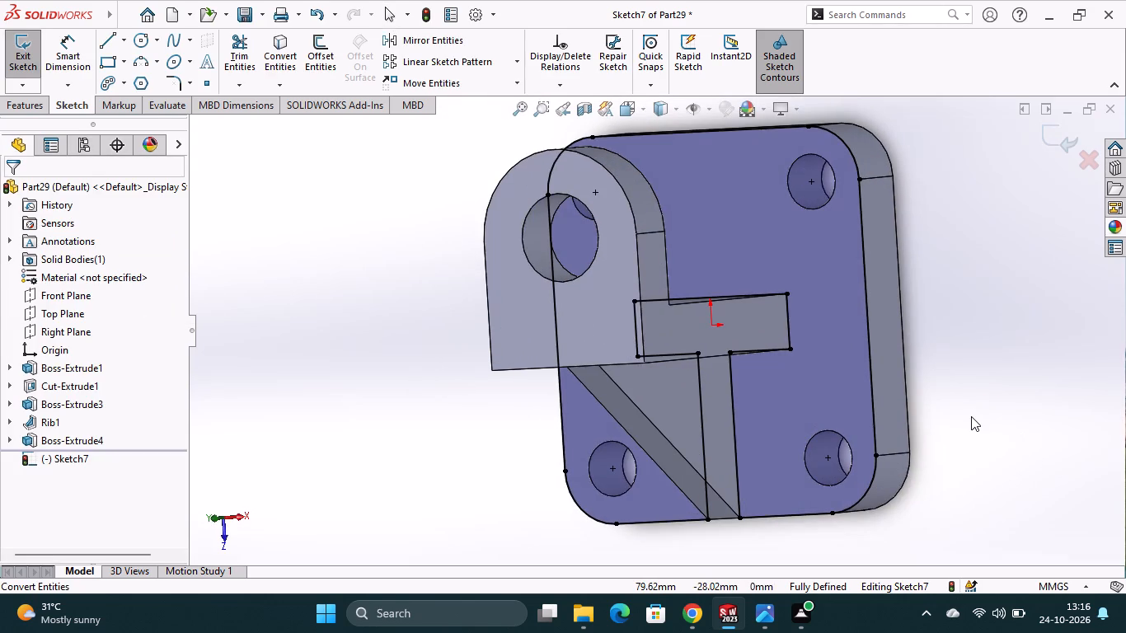
scroll(971, 416, up, 1)
click(1058, 135)
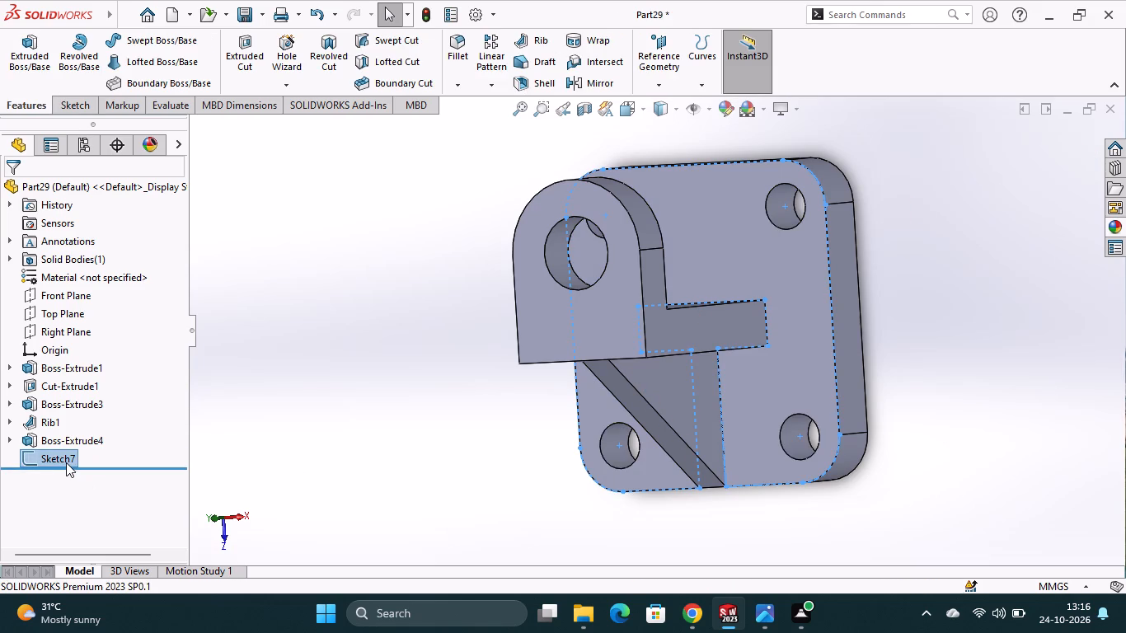
right_click(65, 462)
click(130, 400)
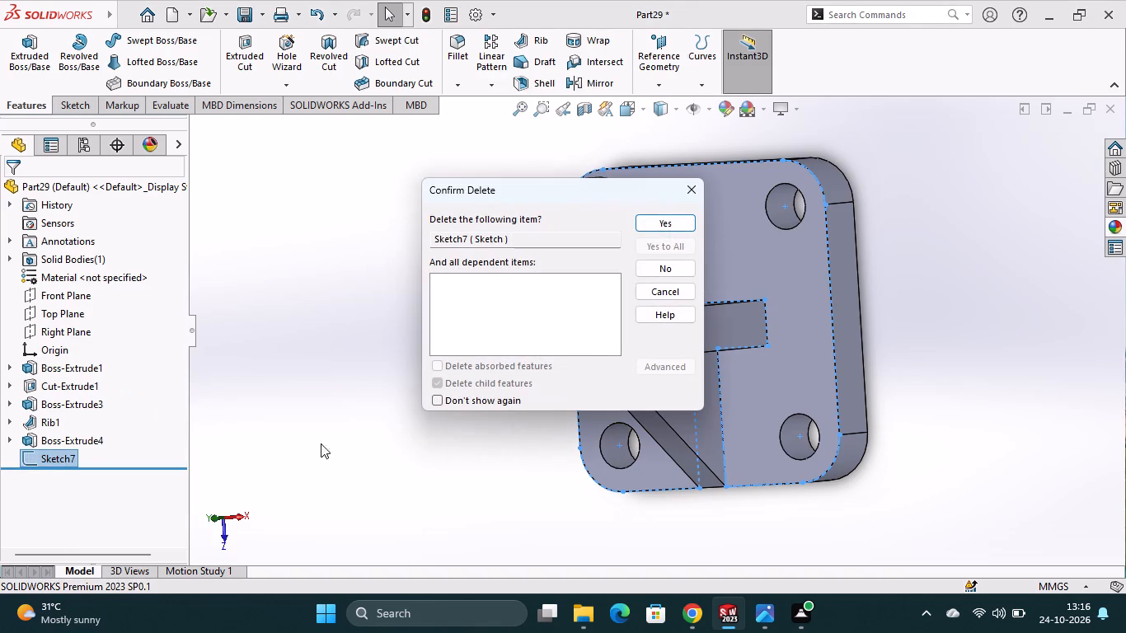
click(675, 217)
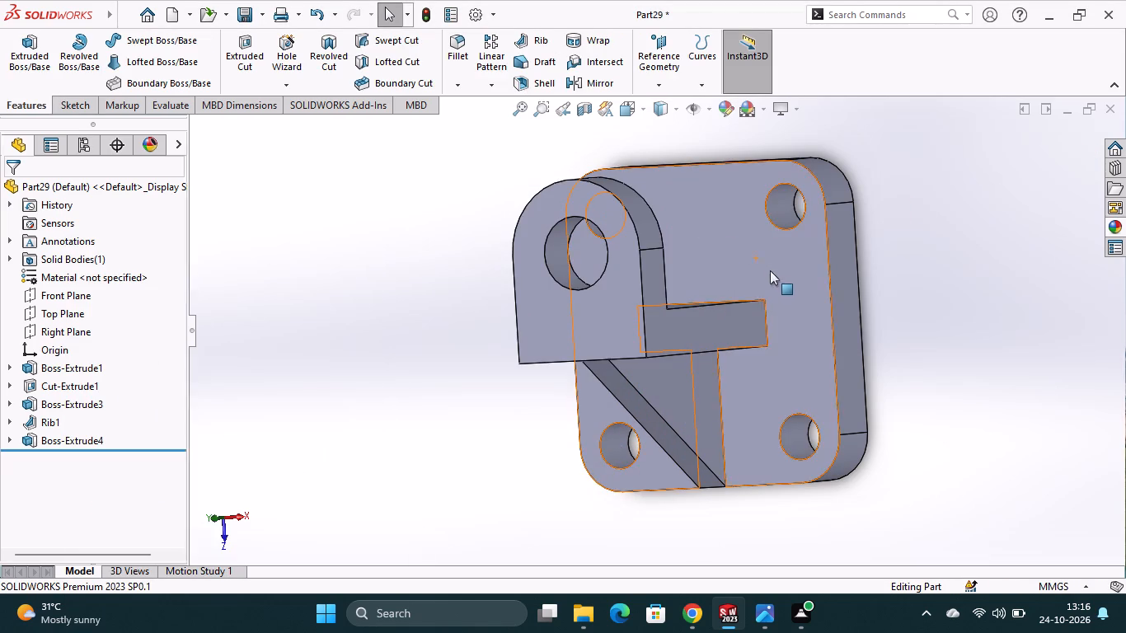
Start a new sketch on the base plate's top face and convert that face's edges into sketch entities.
click(713, 240)
click(786, 190)
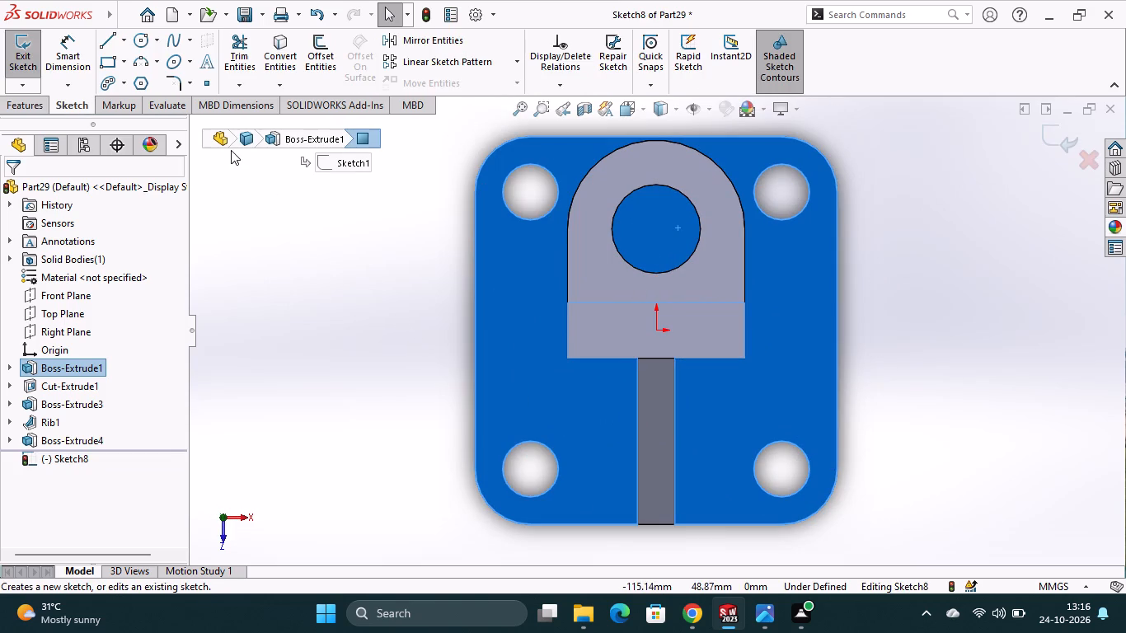
click(280, 40)
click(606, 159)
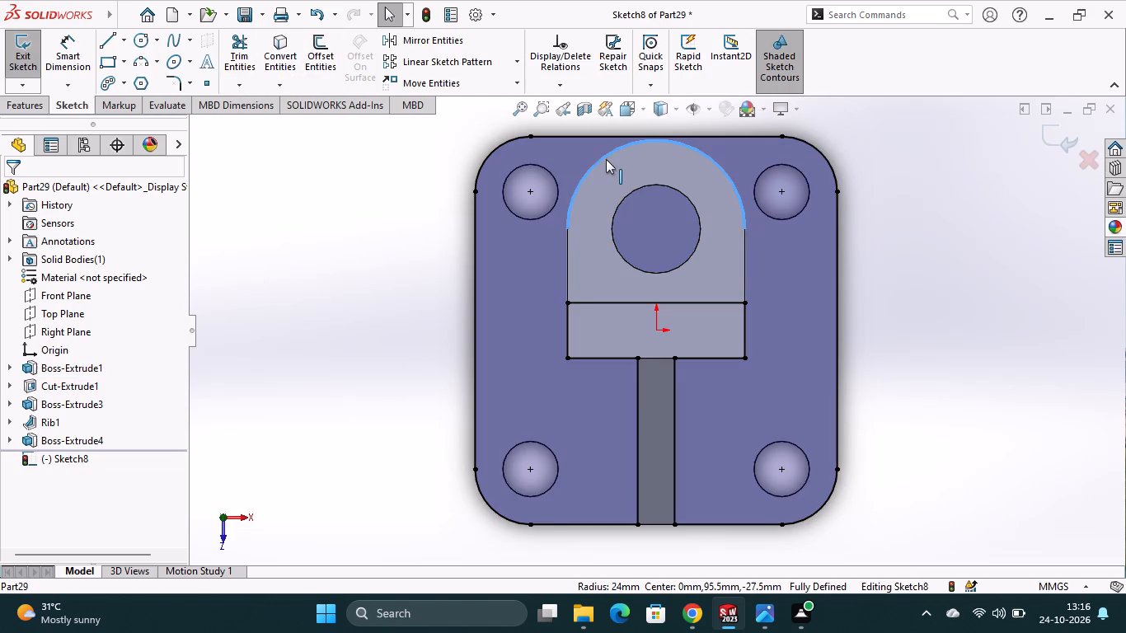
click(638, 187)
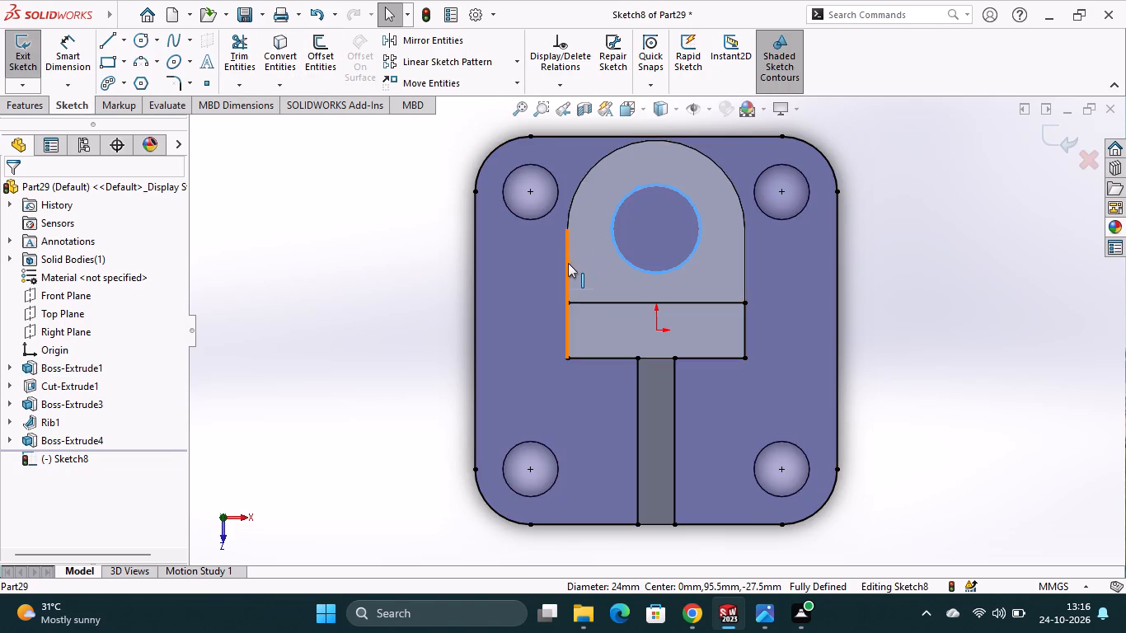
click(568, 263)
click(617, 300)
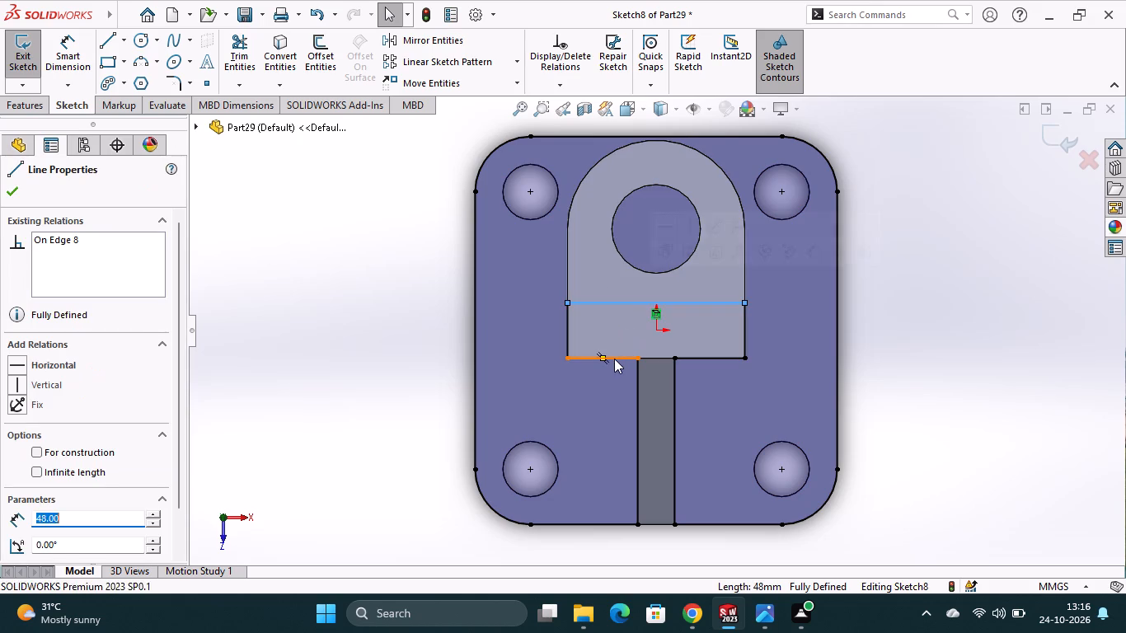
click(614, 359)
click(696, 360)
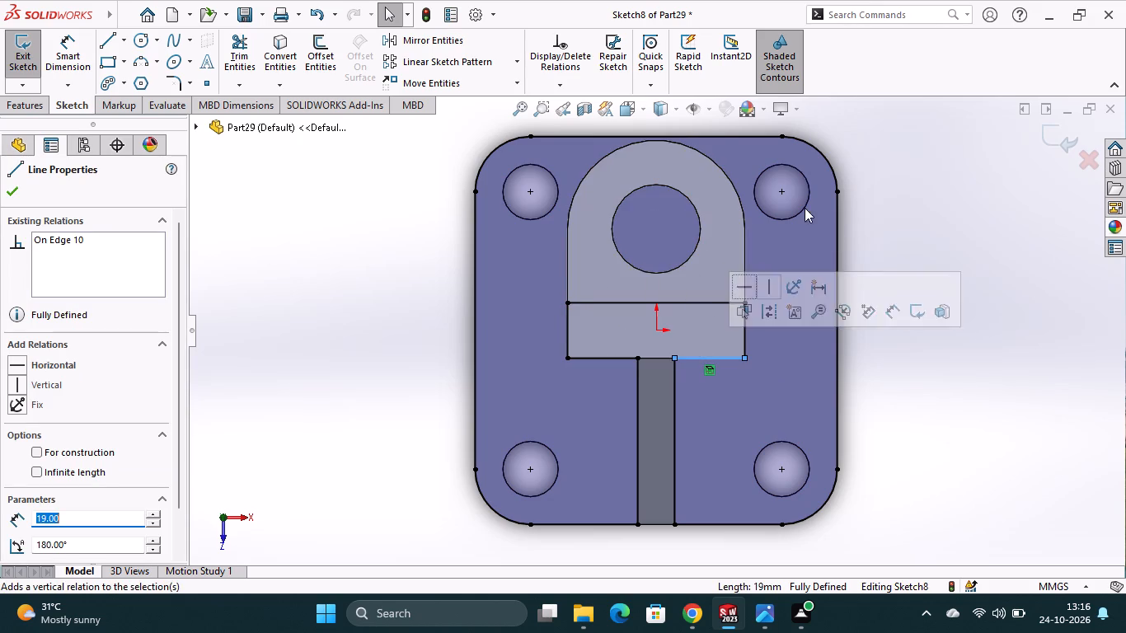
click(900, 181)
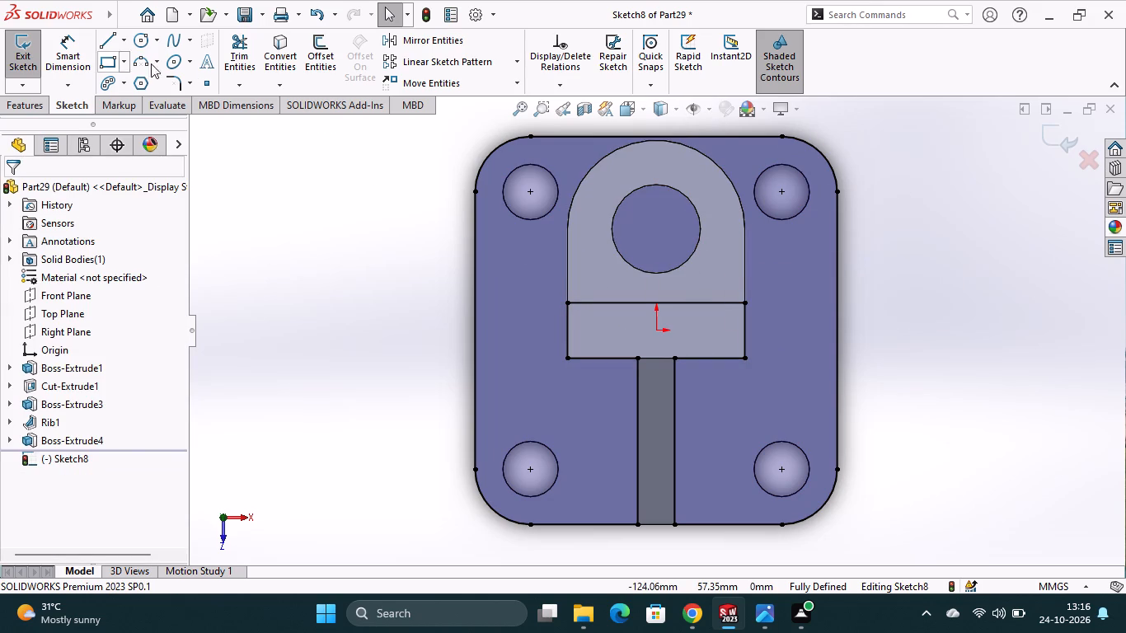
Sketch a horizontal line joining the upright's rib-side corners and a 35 mm vertical line from its left end to the start of the rounded end.
click(115, 43)
click(565, 358)
click(744, 357)
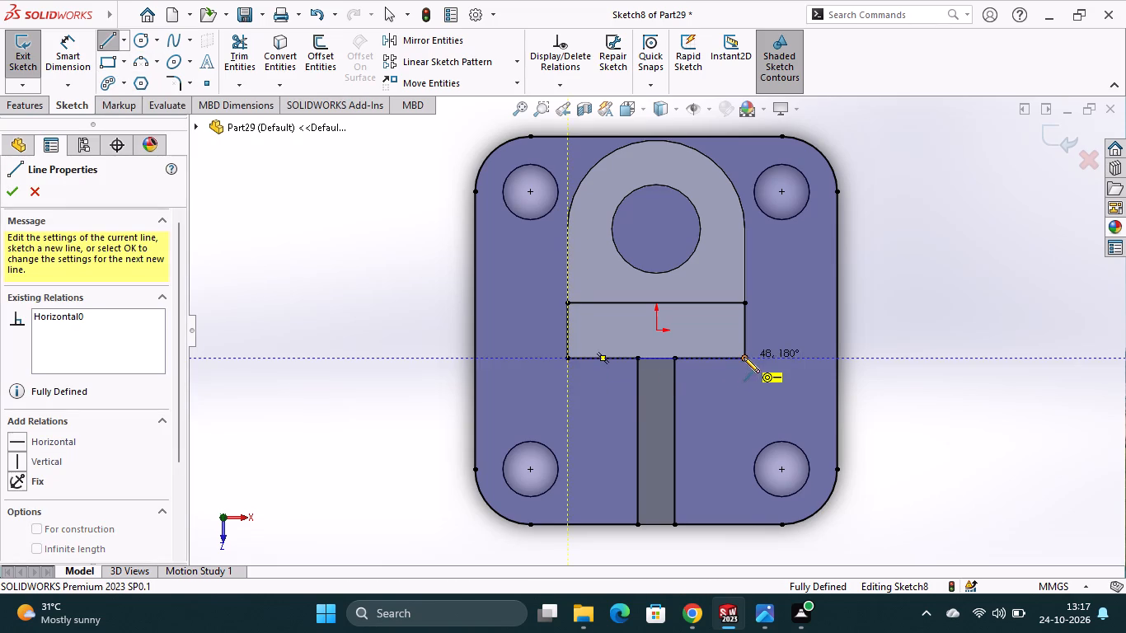
click(746, 229)
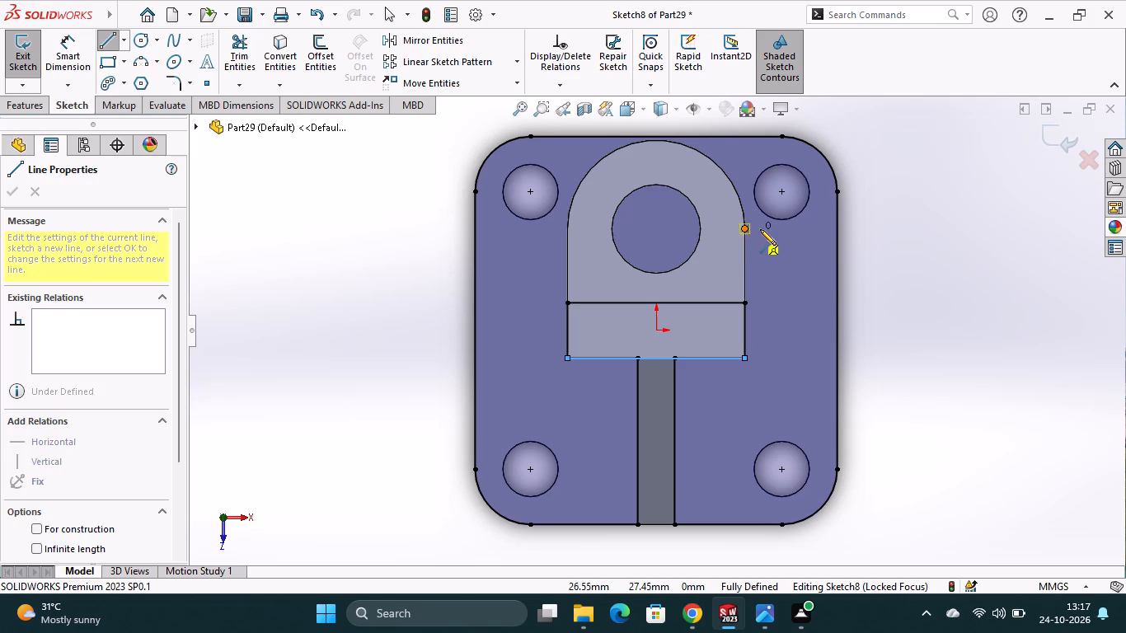
key(Escape)
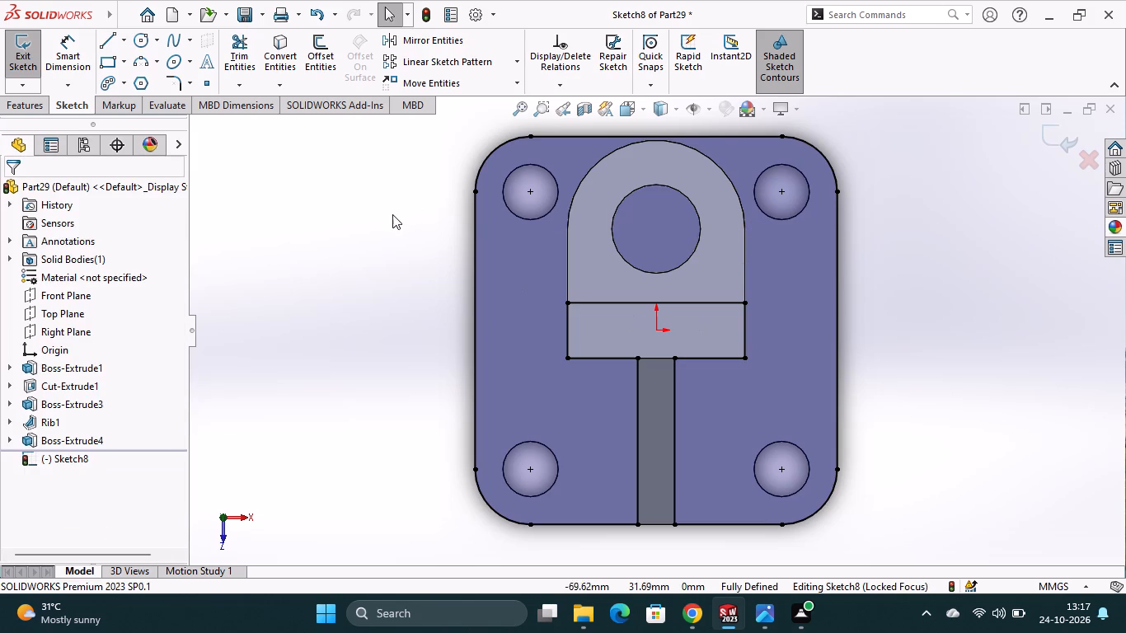
click(104, 33)
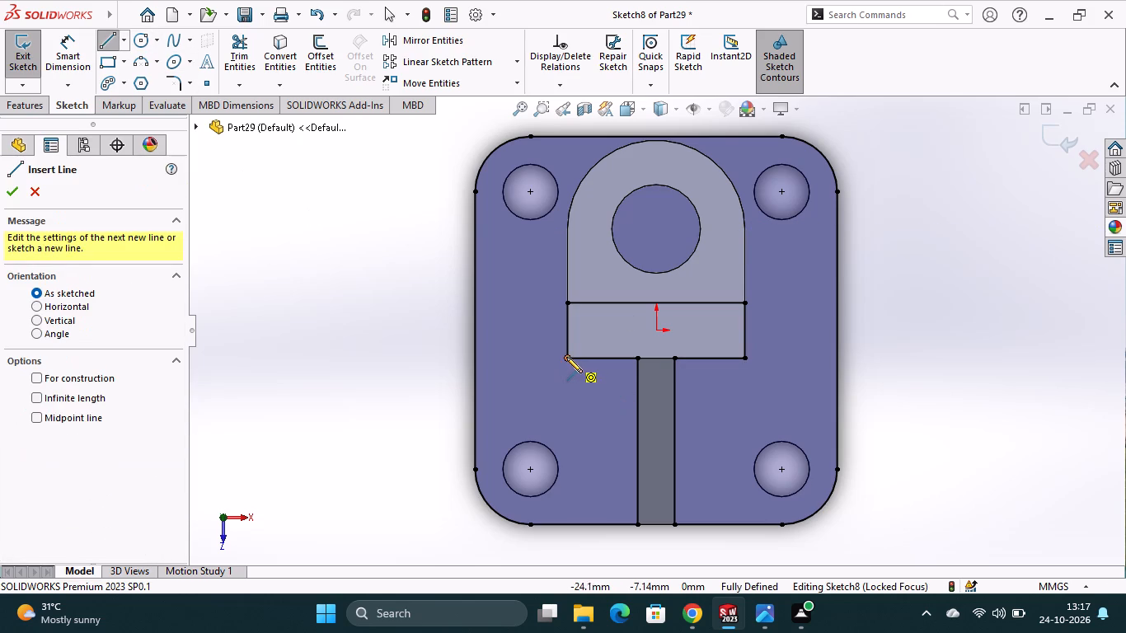
click(565, 357)
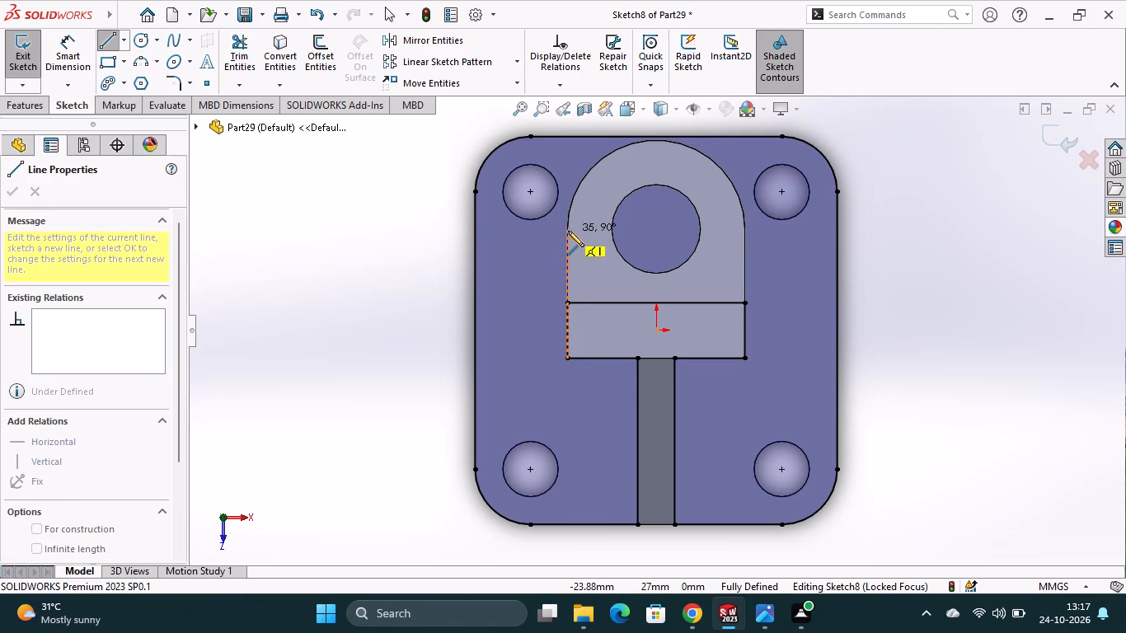
click(568, 231)
key(Escape)
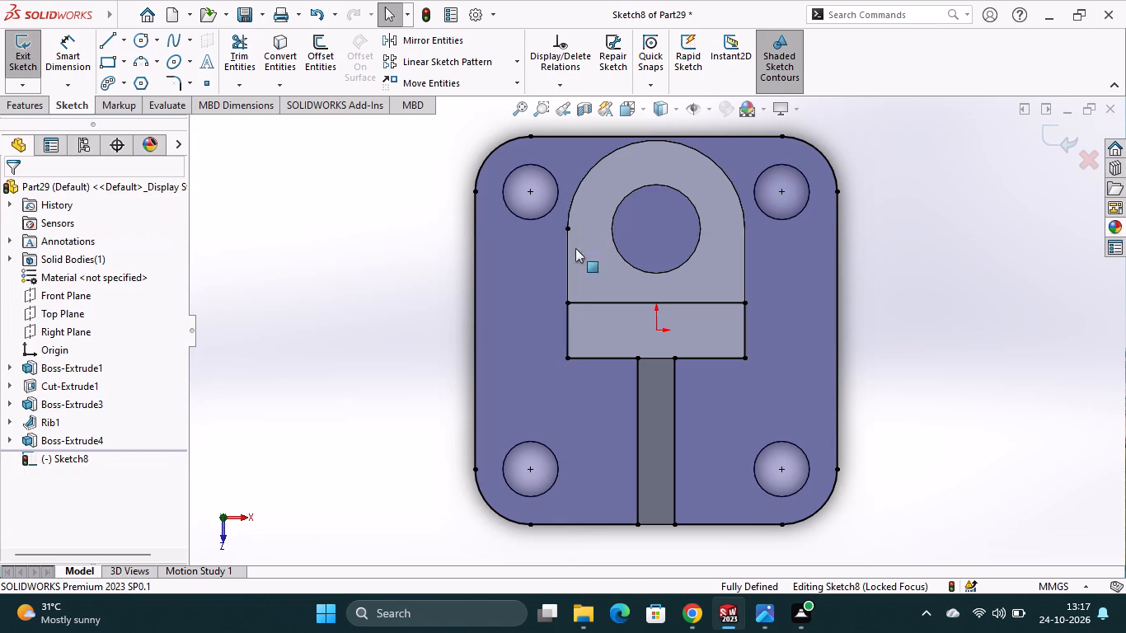
Sketch a 3-point arc of 24 mm radius over the round-ended top's outline, between the two ends of its curved edge.
click(136, 59)
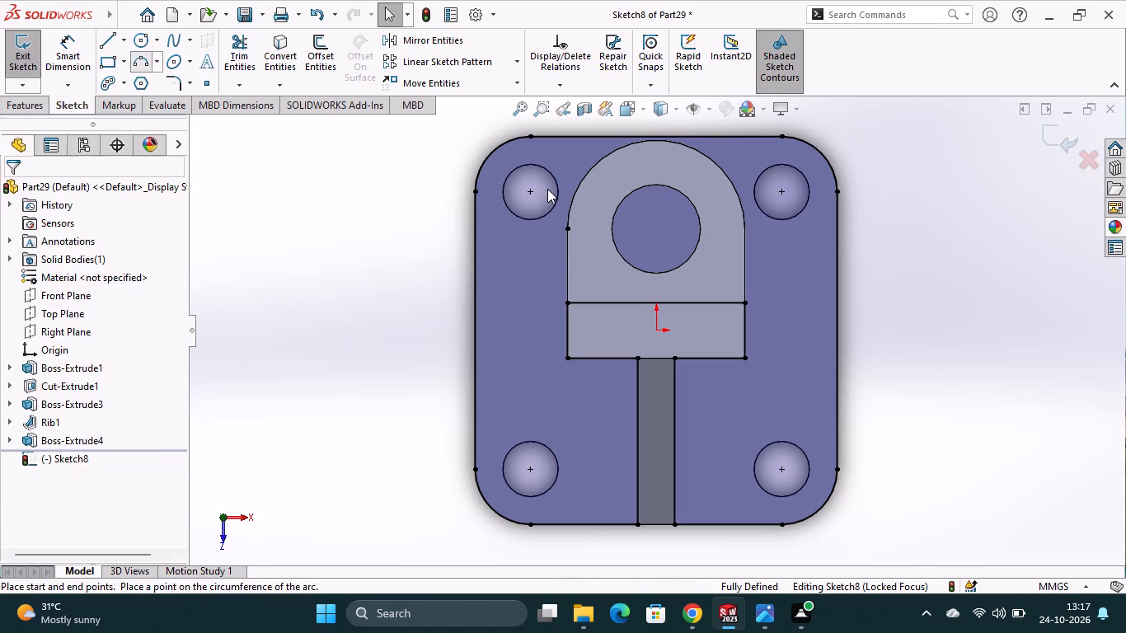
click(566, 229)
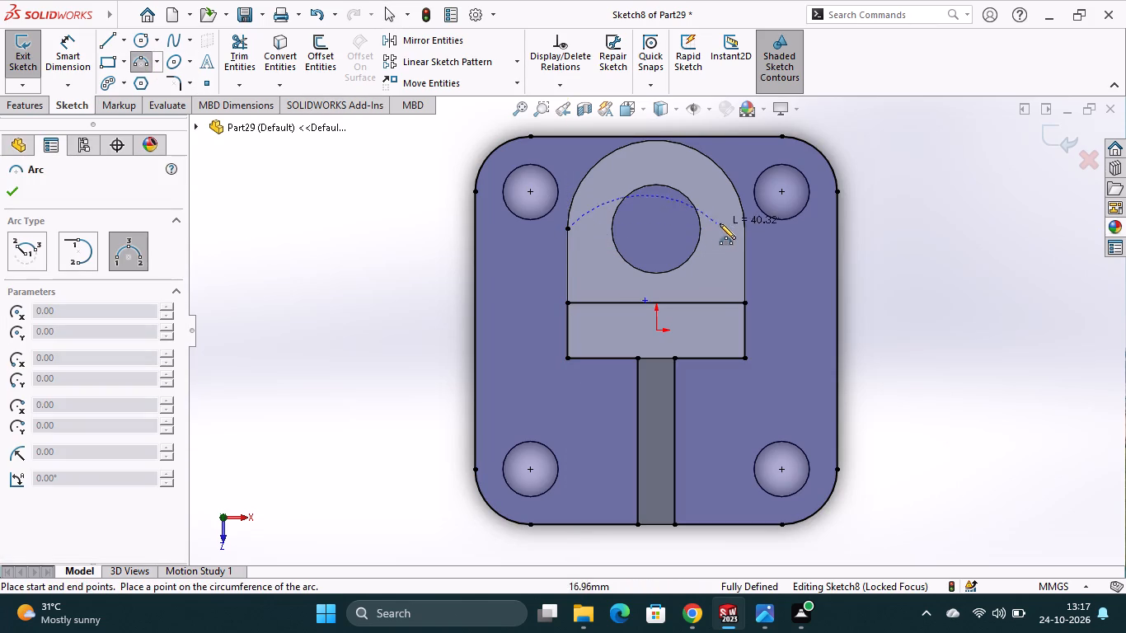
click(744, 227)
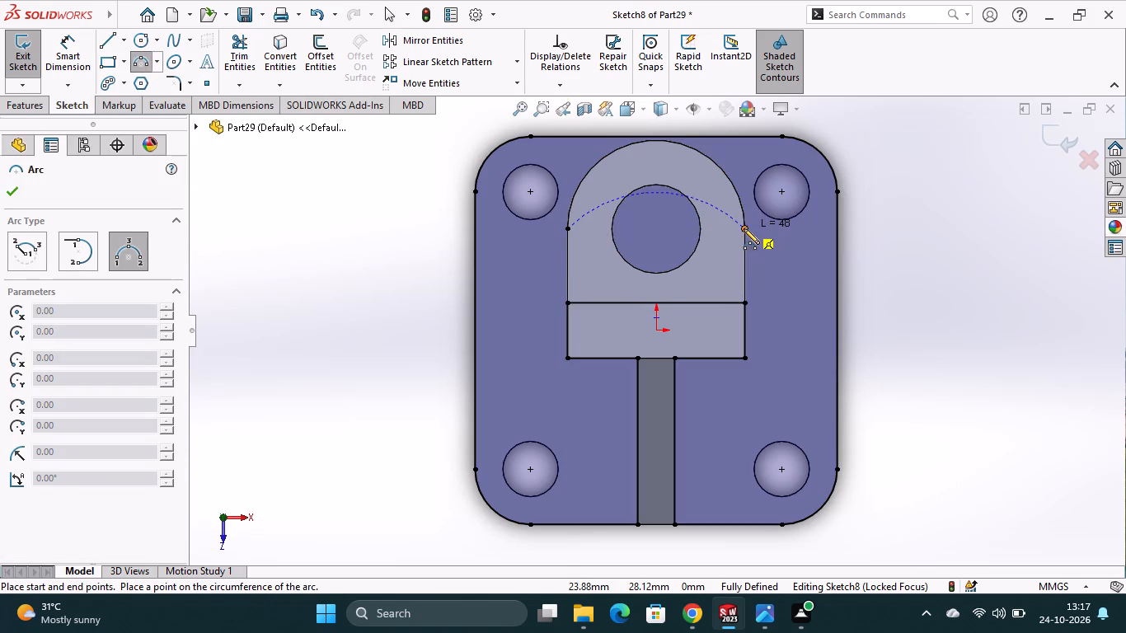
click(656, 142)
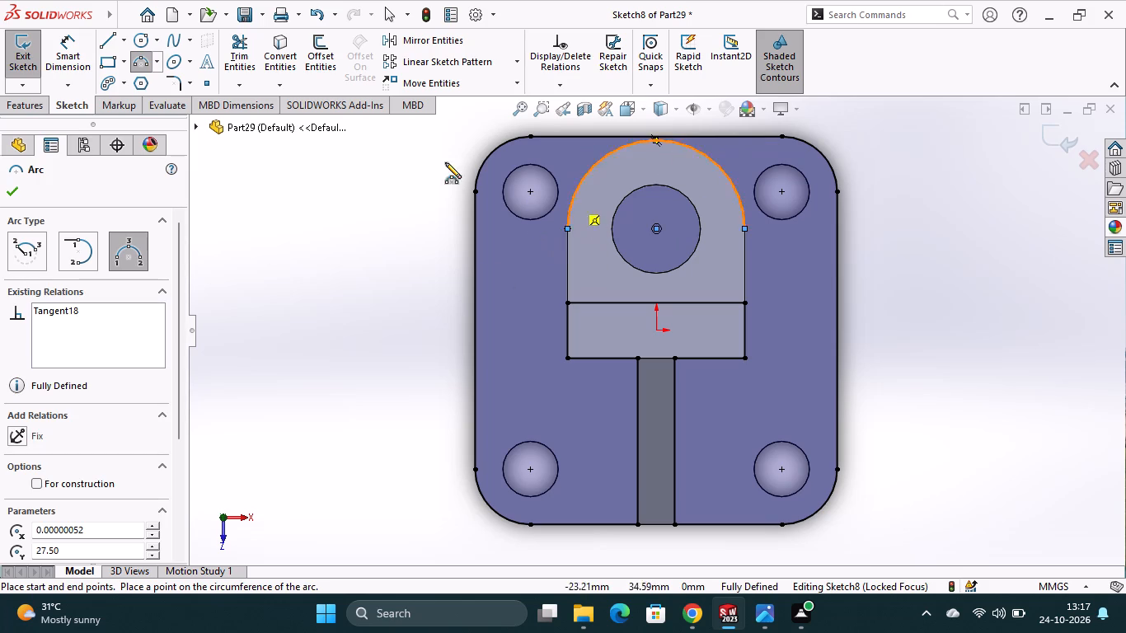
Sketch a circle of 12 mm radius centred on the new arc's centre, over the round-ended top's hole.
click(136, 42)
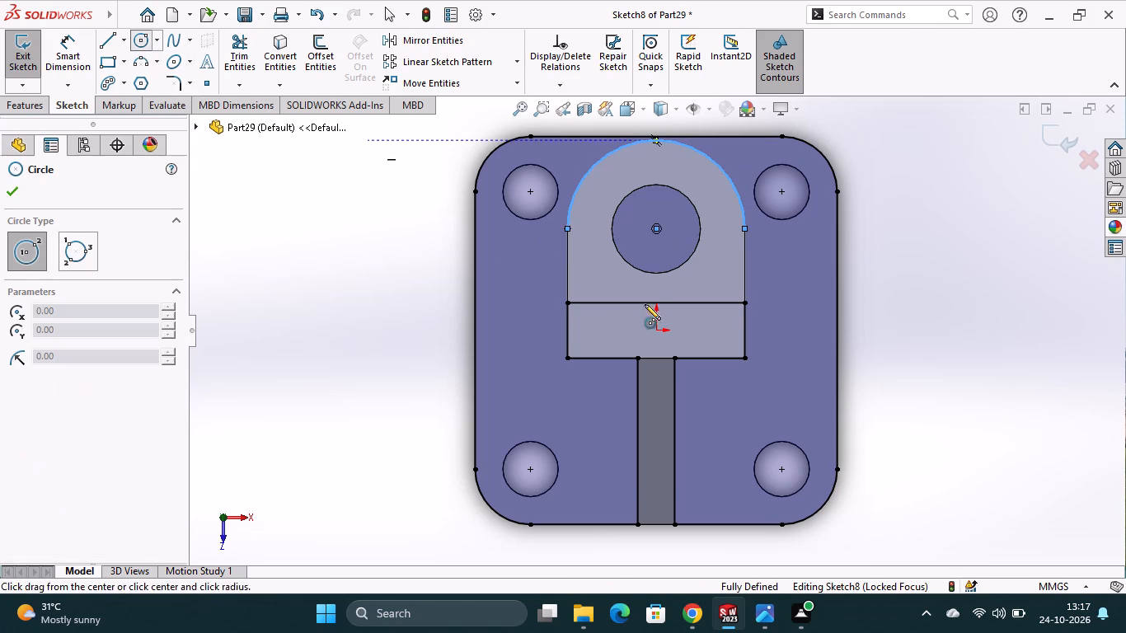
click(654, 228)
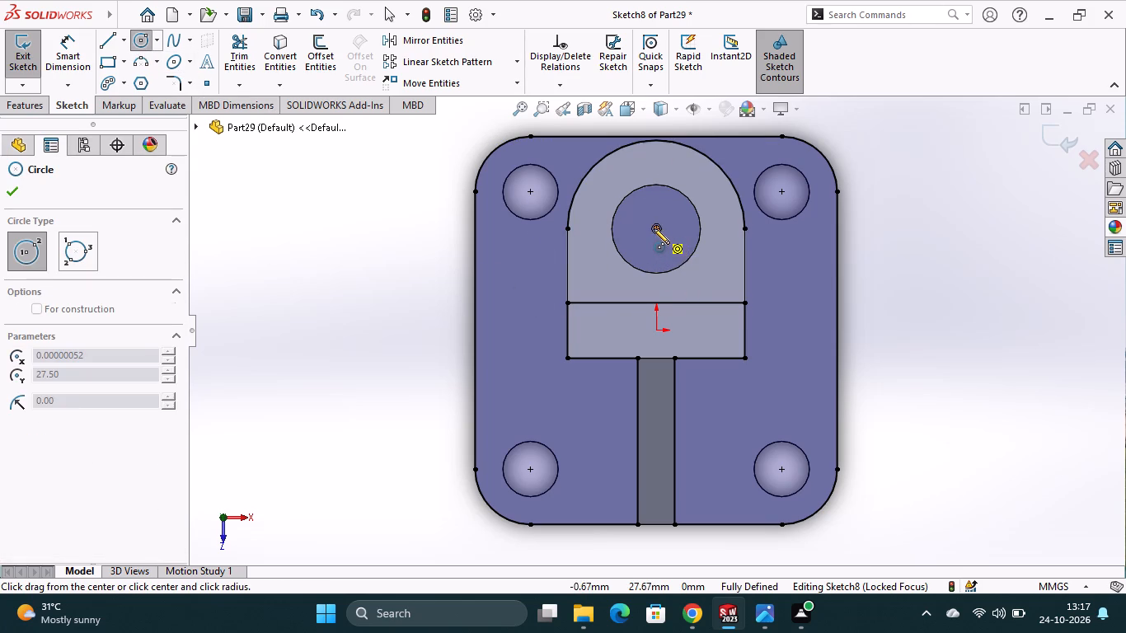
click(675, 268)
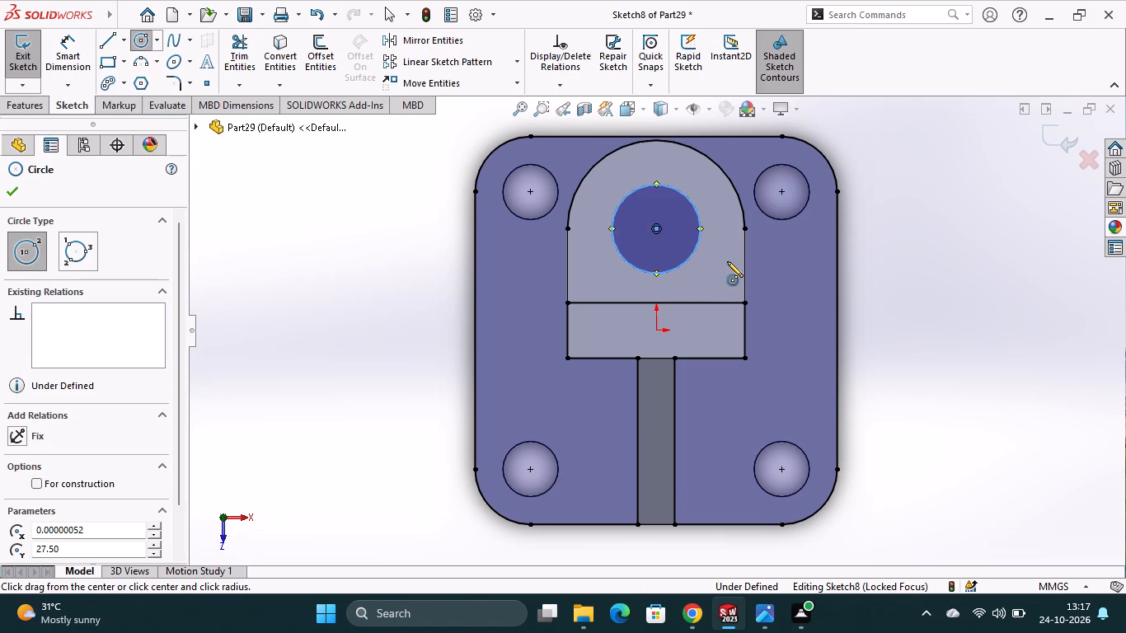
key(Escape)
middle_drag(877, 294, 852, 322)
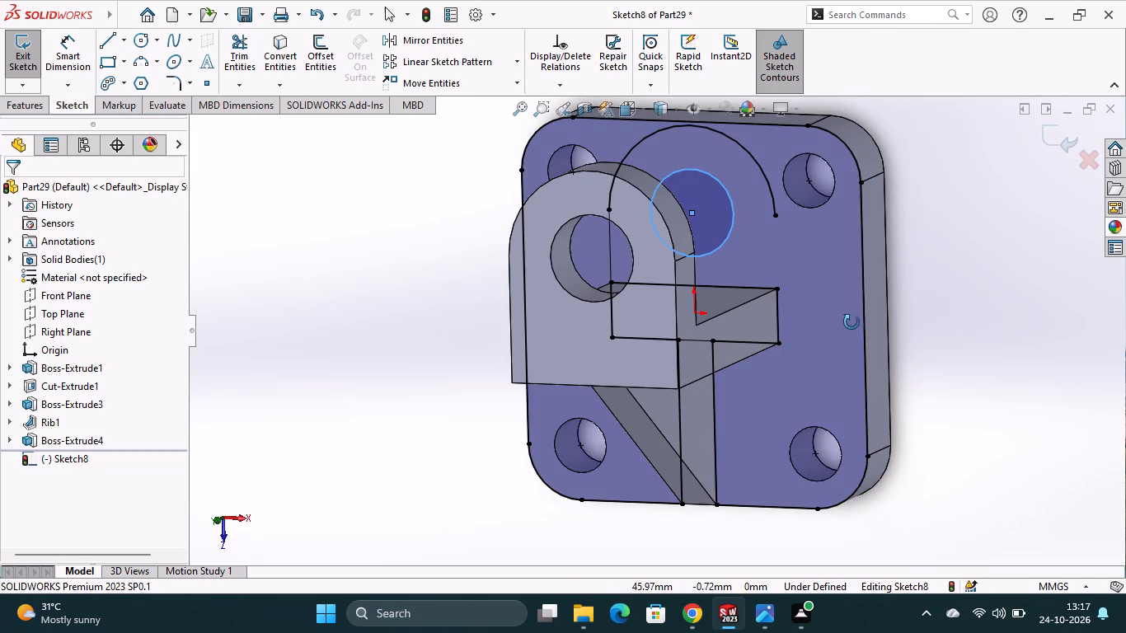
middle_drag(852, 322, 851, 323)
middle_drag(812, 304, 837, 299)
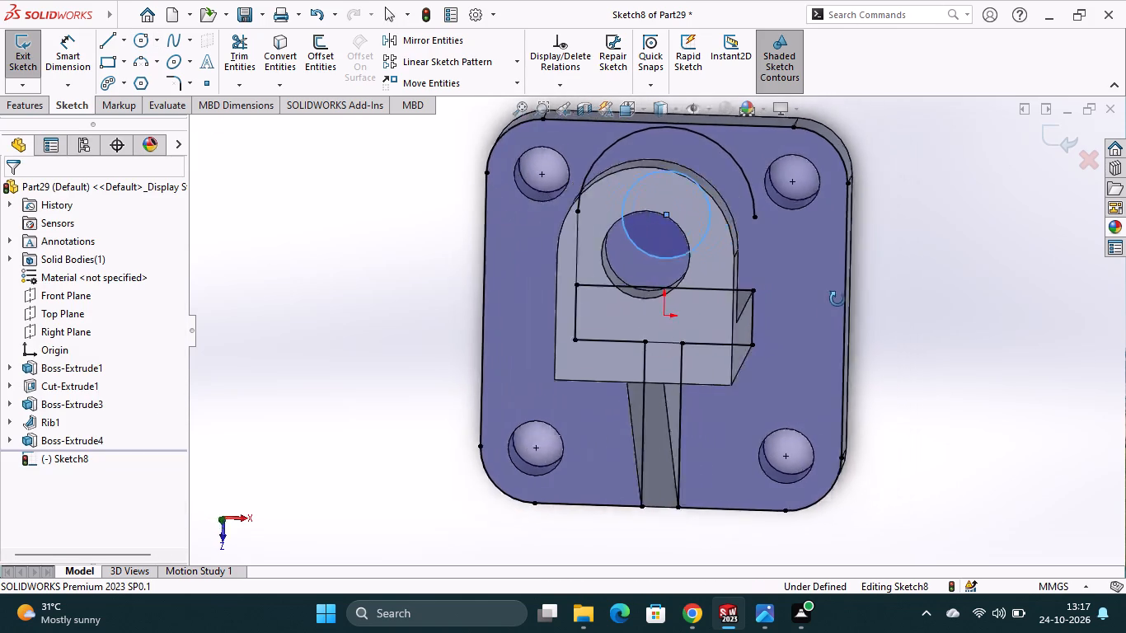
Sketch a vertical line from the free end of the 24 mm radius arc to the upright's rib-side corner.
middle_drag(837, 299, 841, 288)
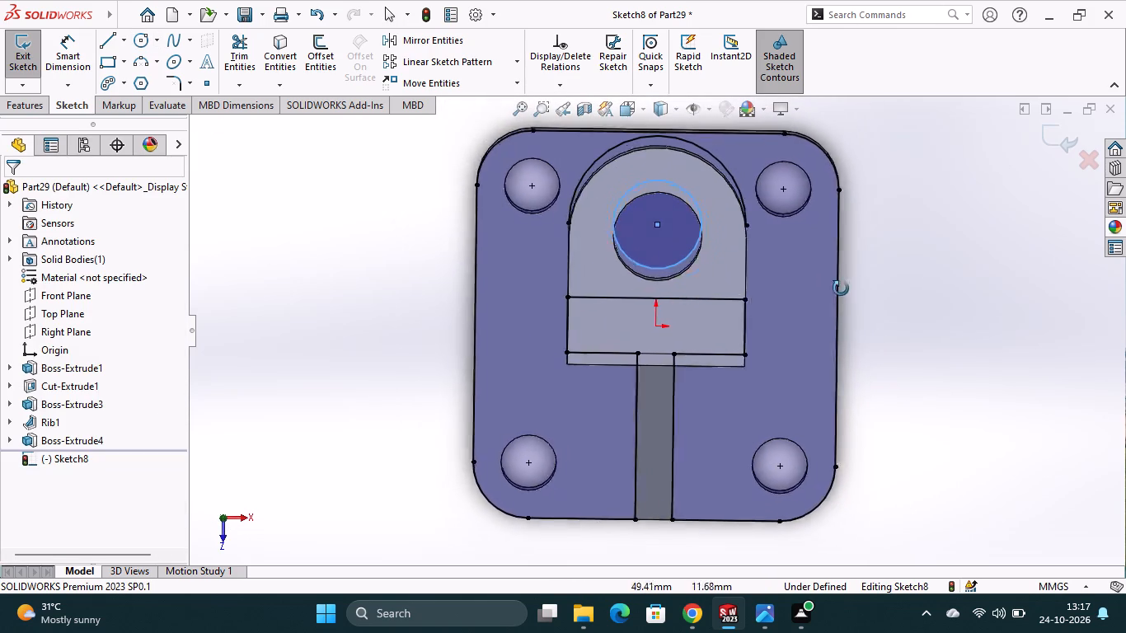
middle_drag(841, 288, 842, 289)
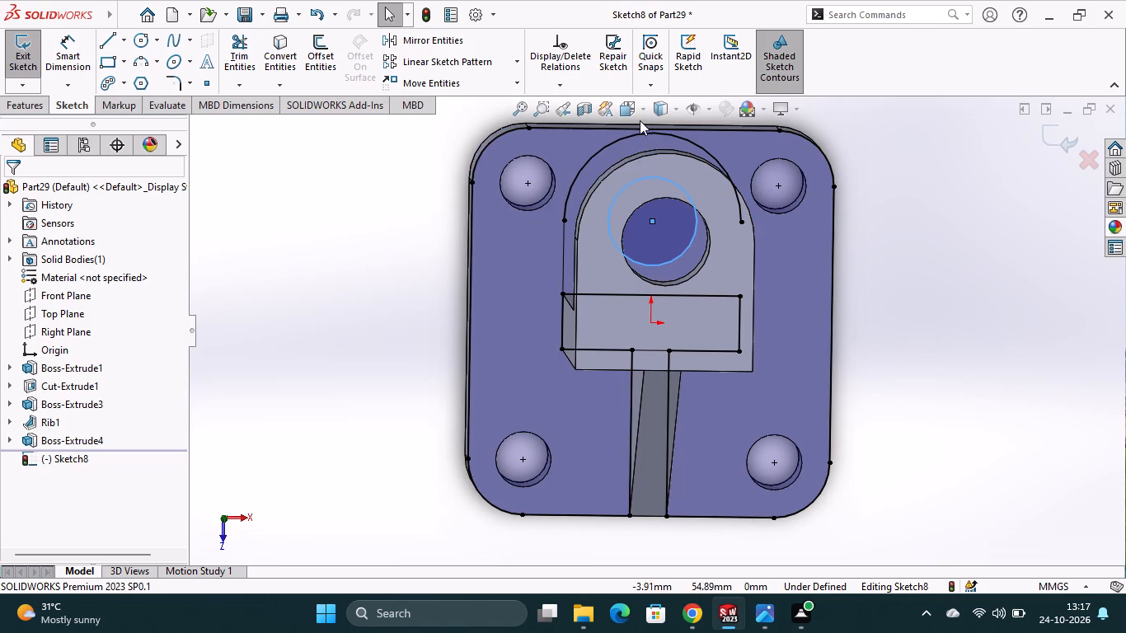
click(642, 115)
click(720, 204)
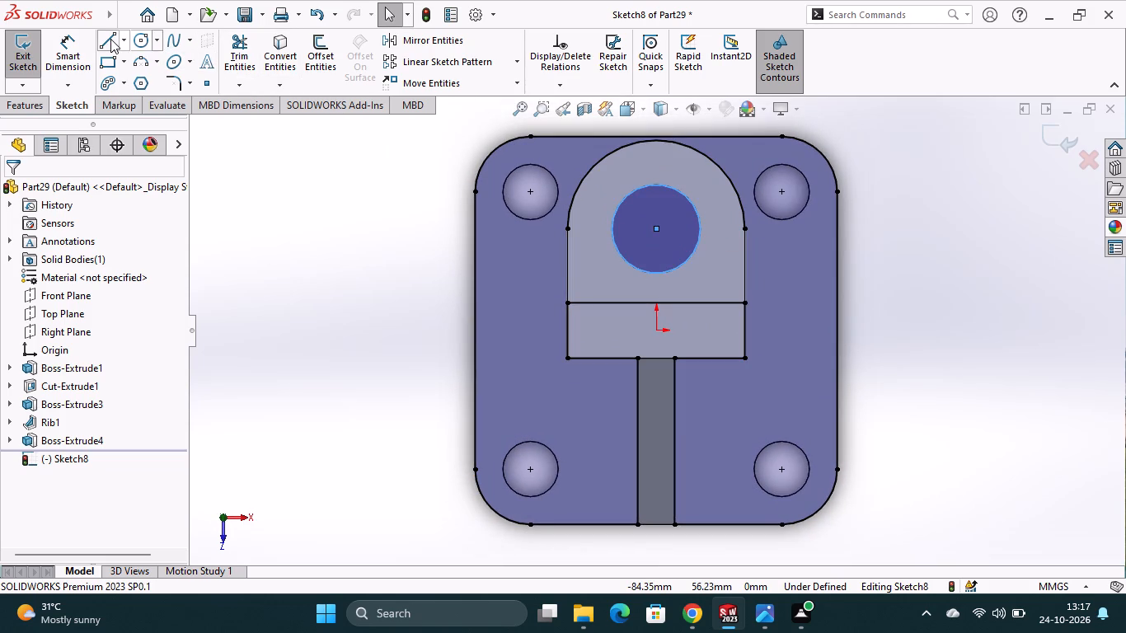
click(110, 38)
click(745, 227)
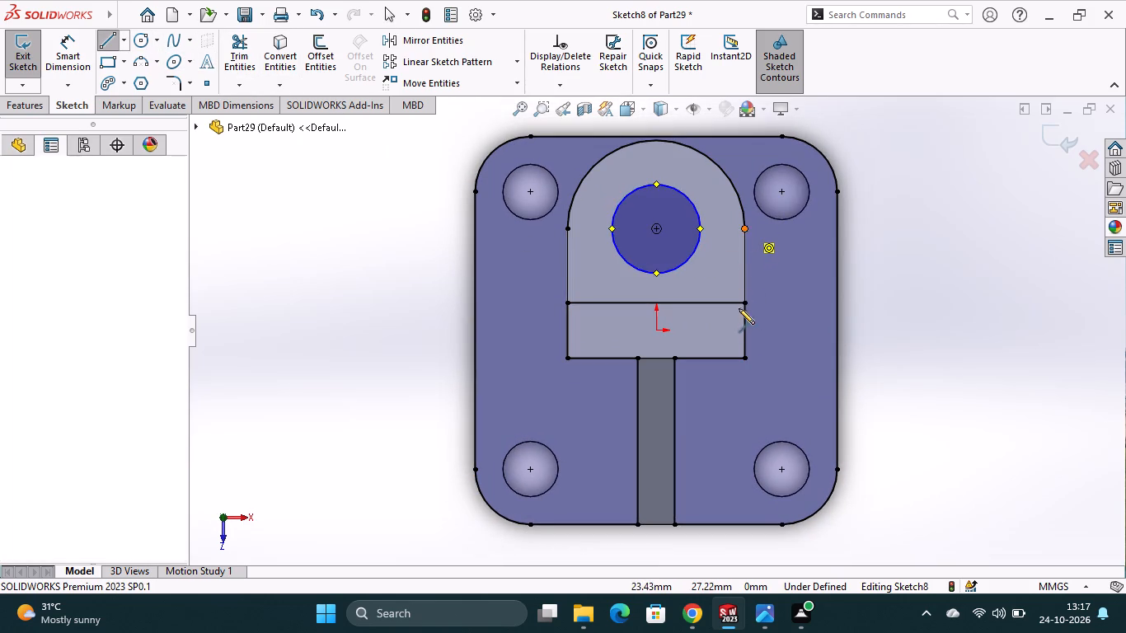
click(746, 358)
key(Escape)
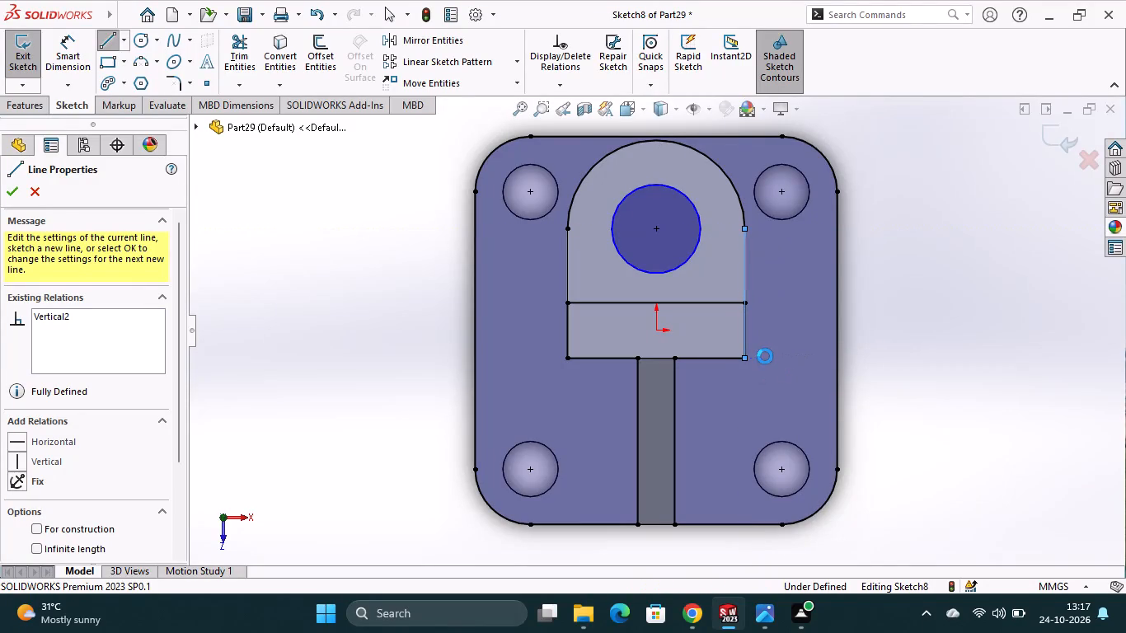
Trim away the converted outline of the base plate, including its straight edges, rounded corners and the segment at the rib's foot.
middle_drag(879, 345, 858, 371)
middle_drag(946, 349, 942, 359)
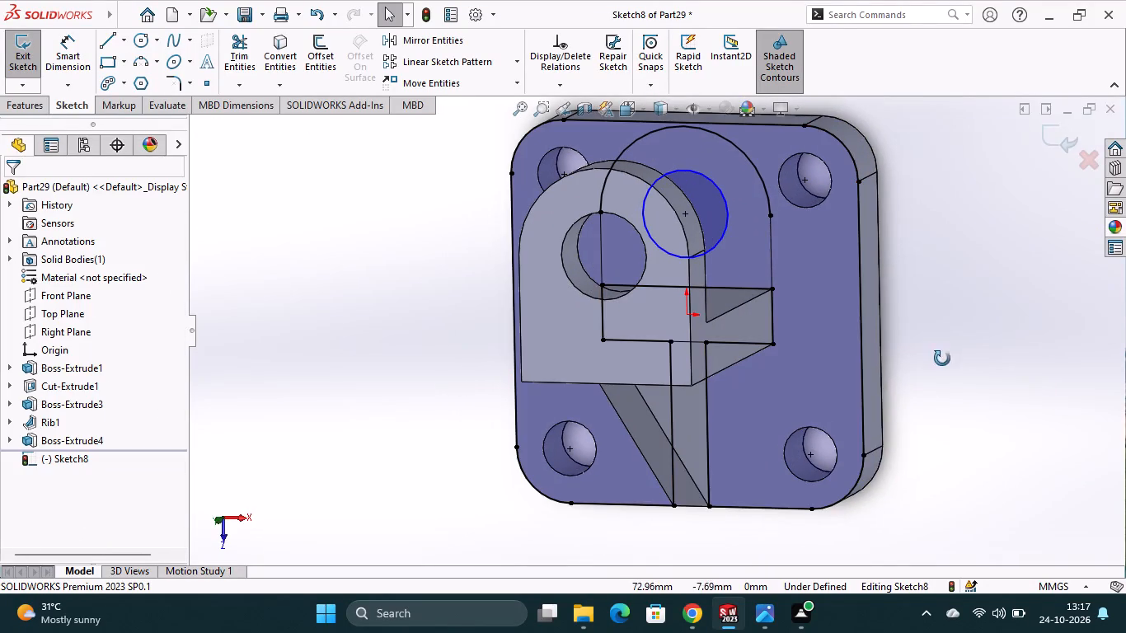
middle_drag(942, 359, 927, 393)
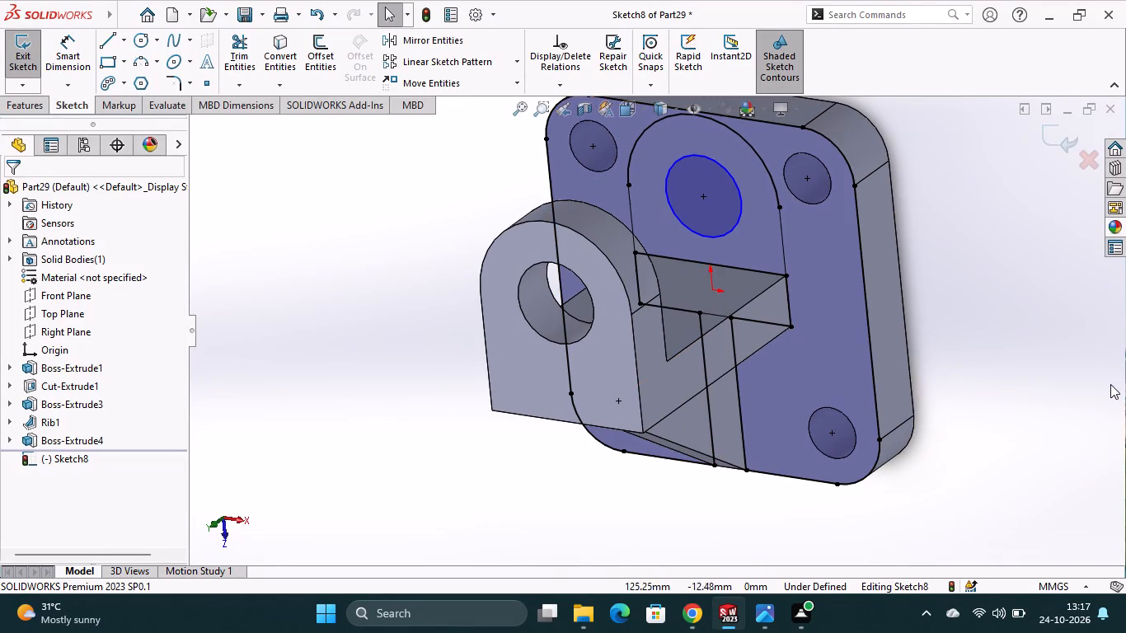
middle_drag(1102, 376, 1077, 304)
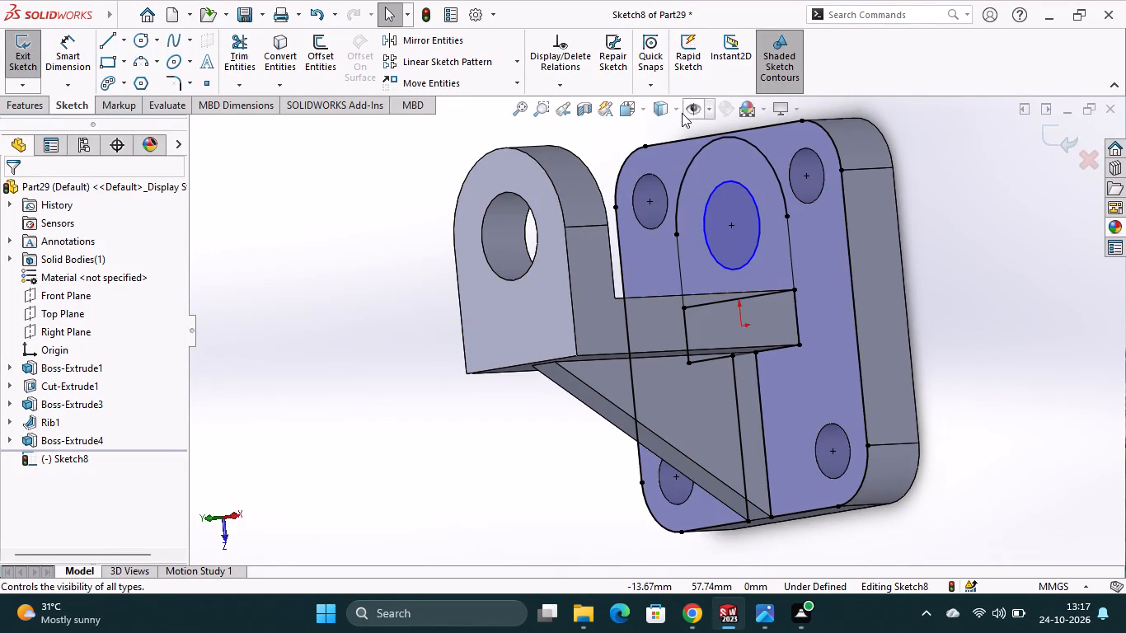
click(679, 113)
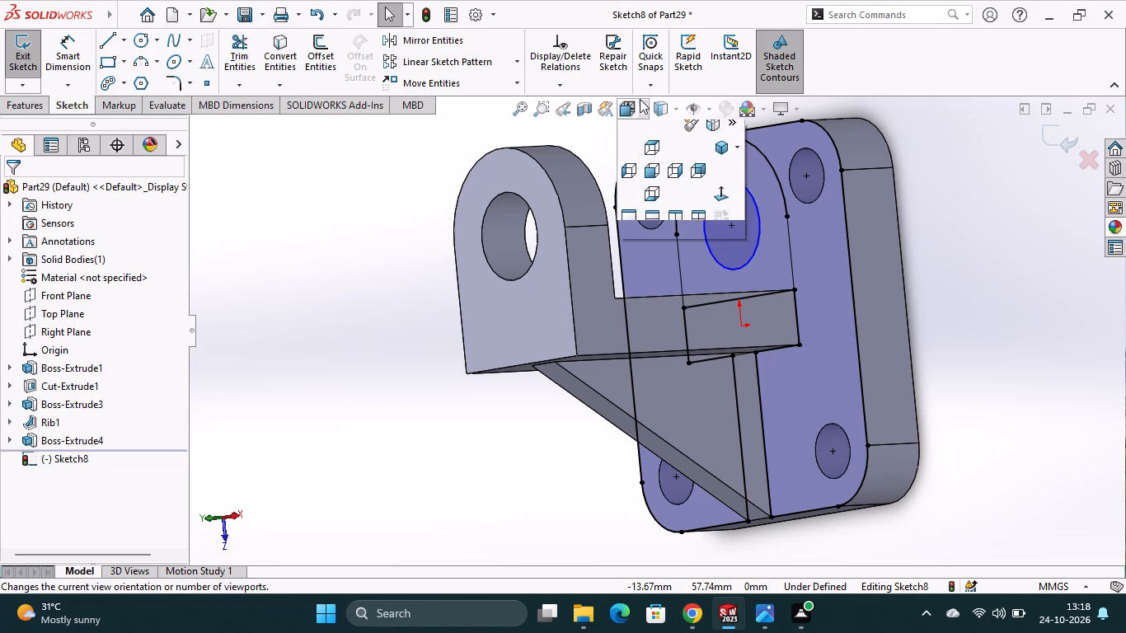
click(717, 206)
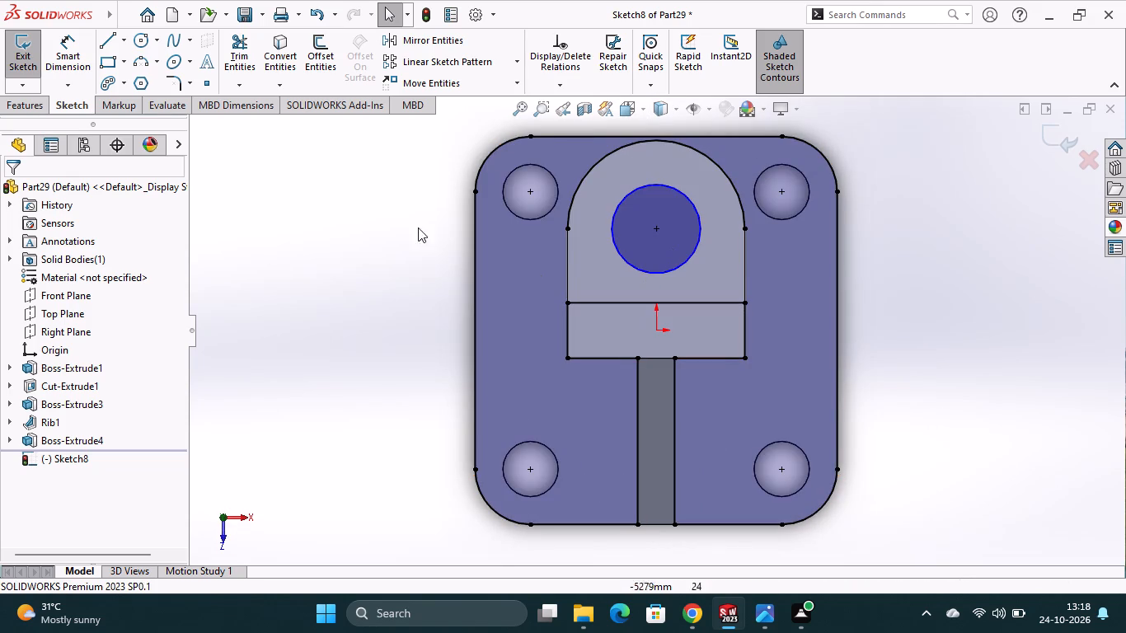
click(235, 68)
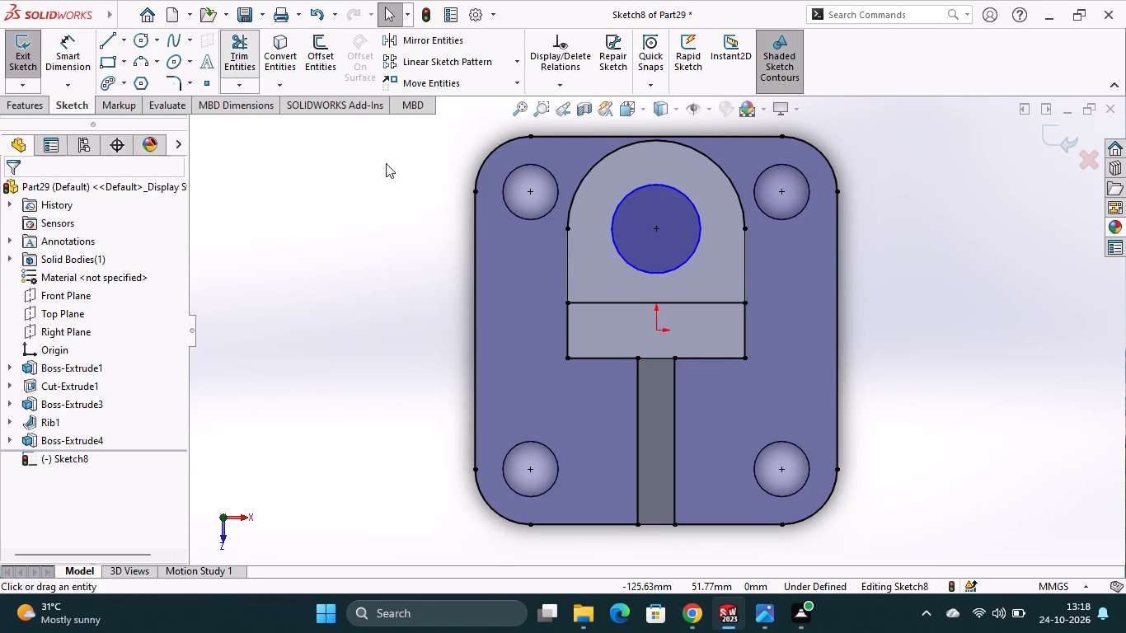
click(492, 161)
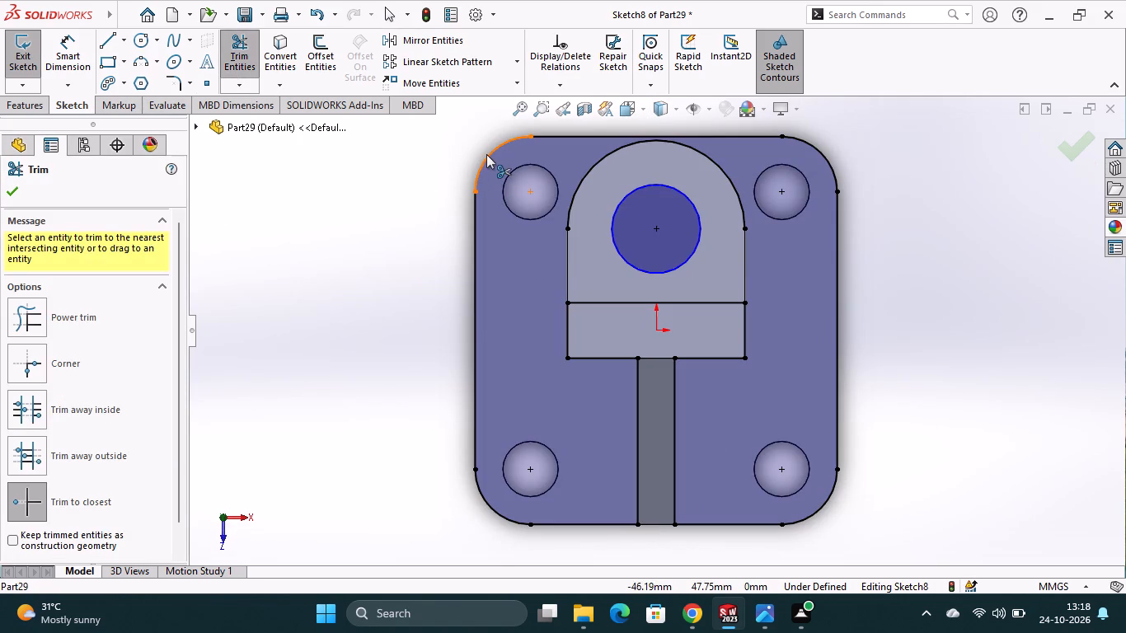
click(492, 149)
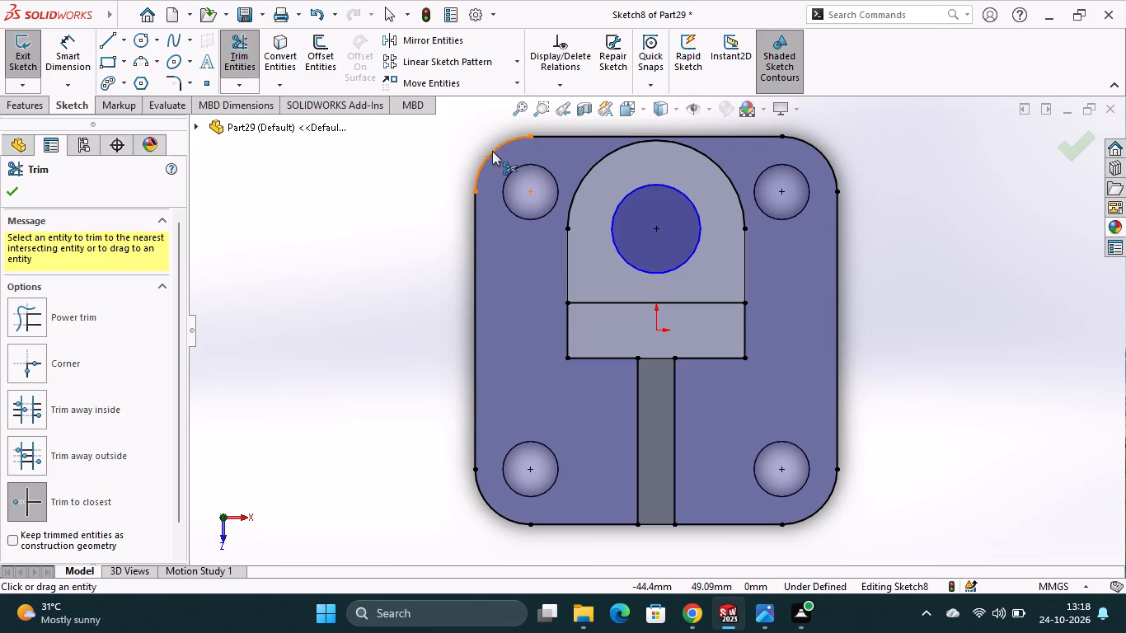
click(471, 250)
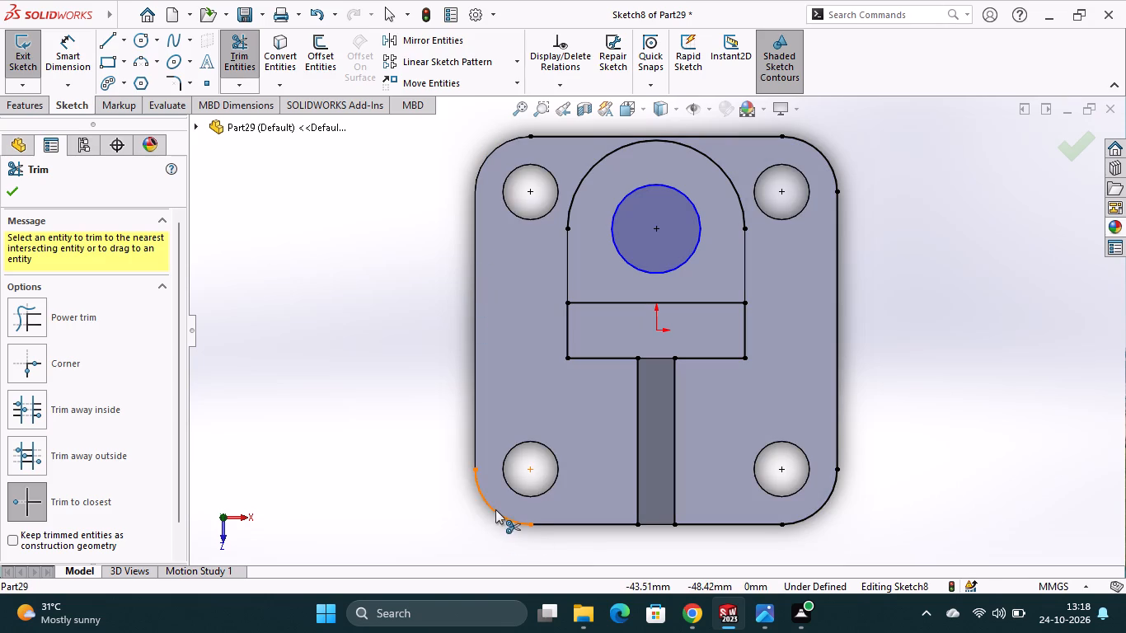
click(504, 518)
click(599, 525)
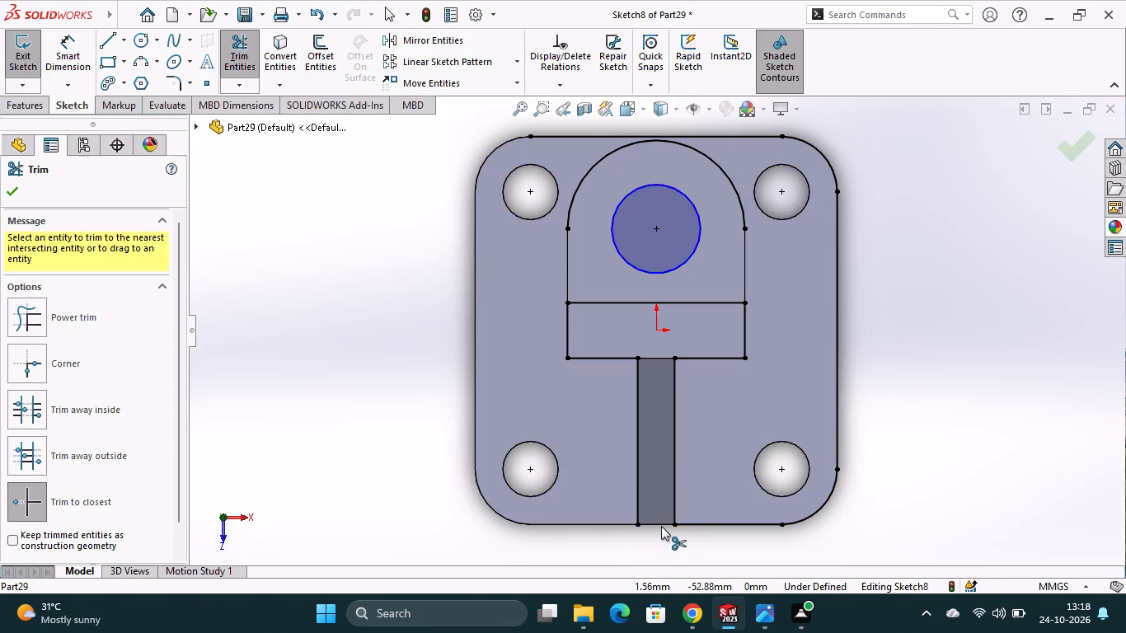
click(661, 526)
click(715, 527)
click(809, 518)
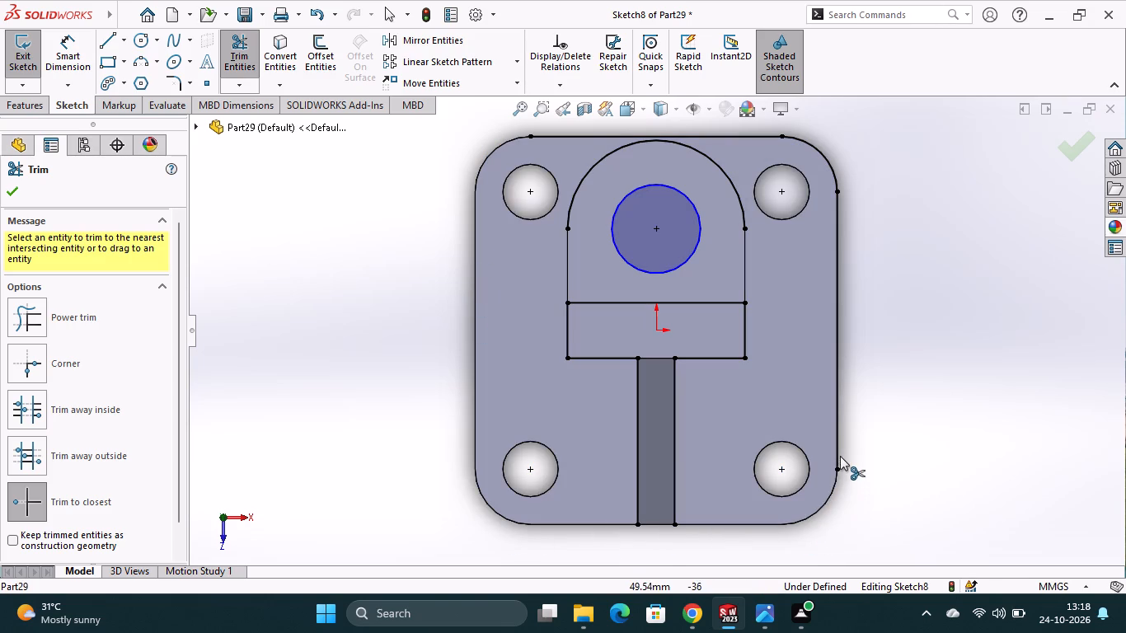
click(838, 434)
click(833, 157)
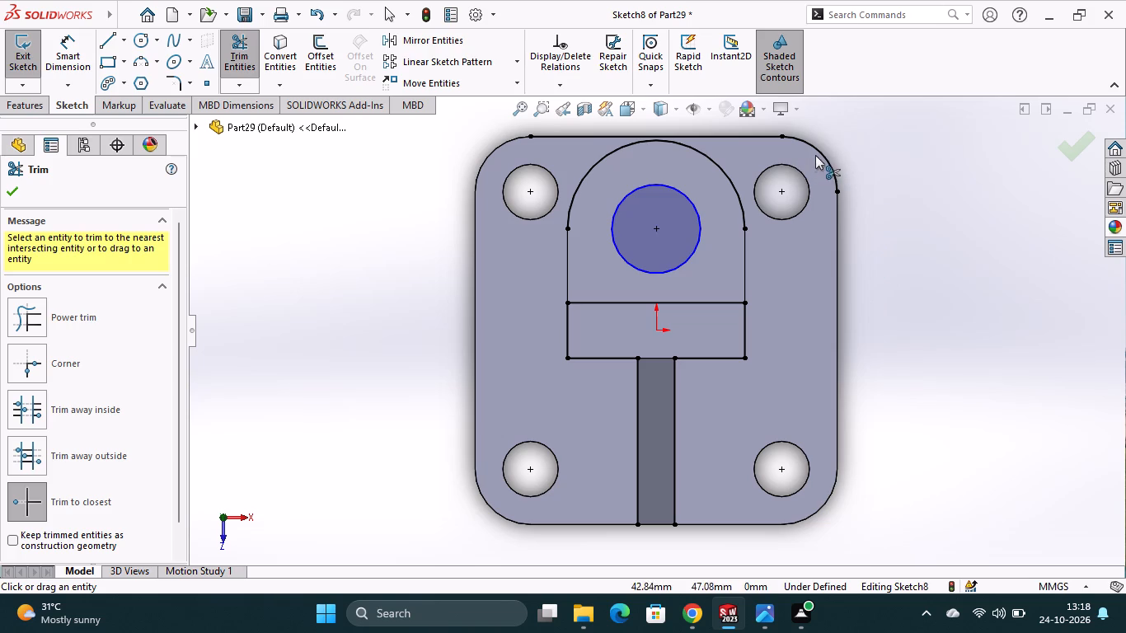
click(822, 150)
click(756, 129)
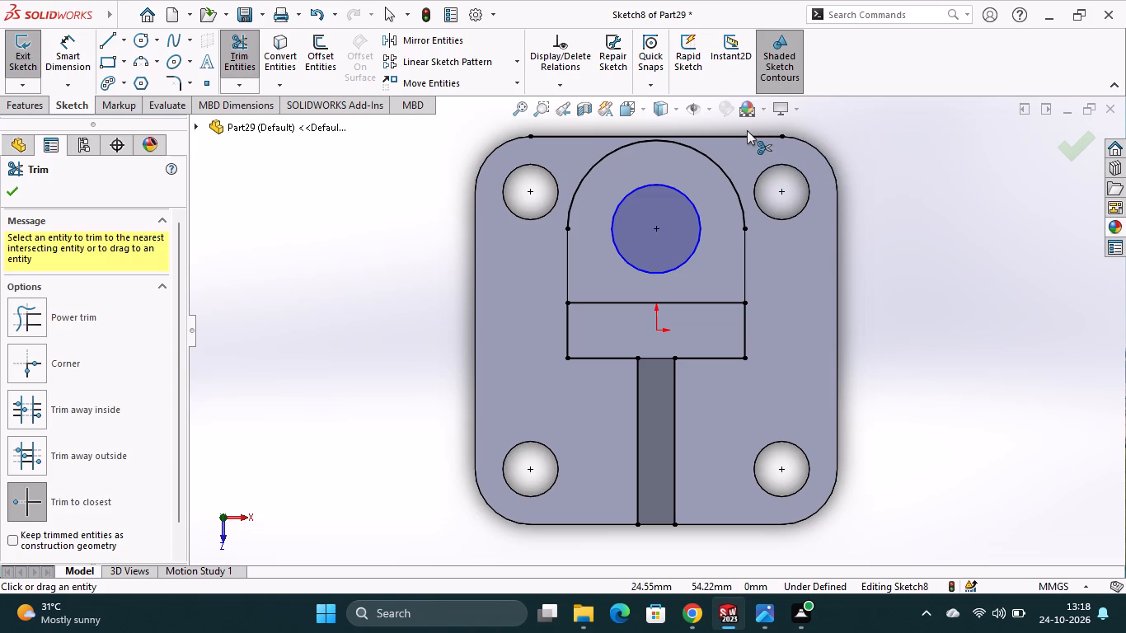
click(740, 133)
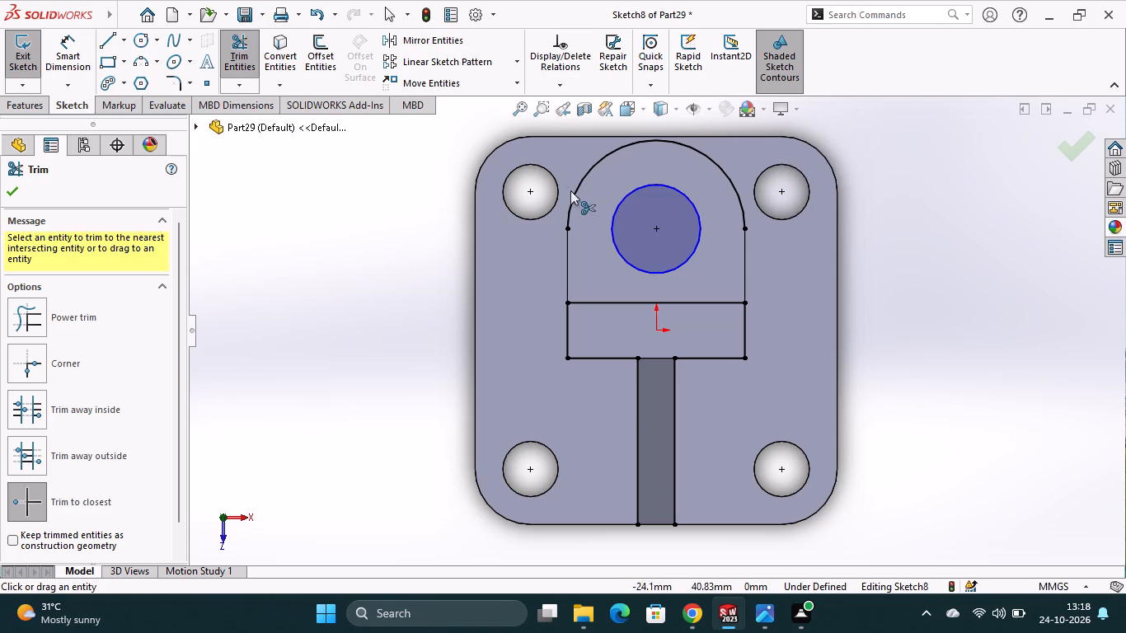
Trim the horizontal line across the round-ended profile and the two long lines along the rib's sides.
click(704, 293)
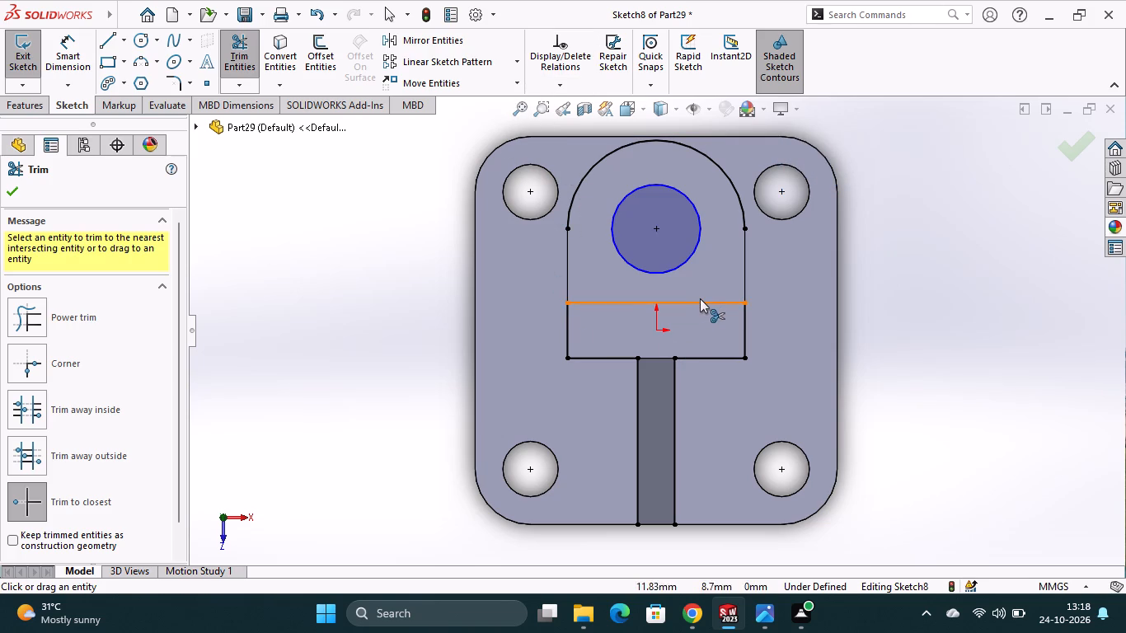
click(697, 303)
middle_drag(870, 330, 842, 373)
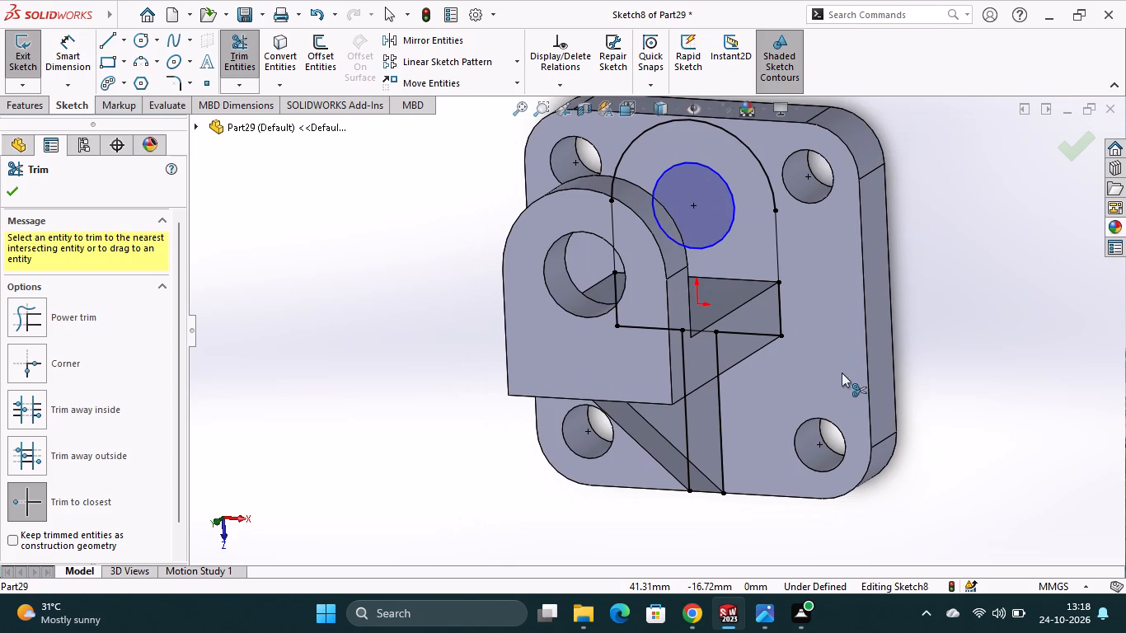
middle_drag(828, 398, 864, 322)
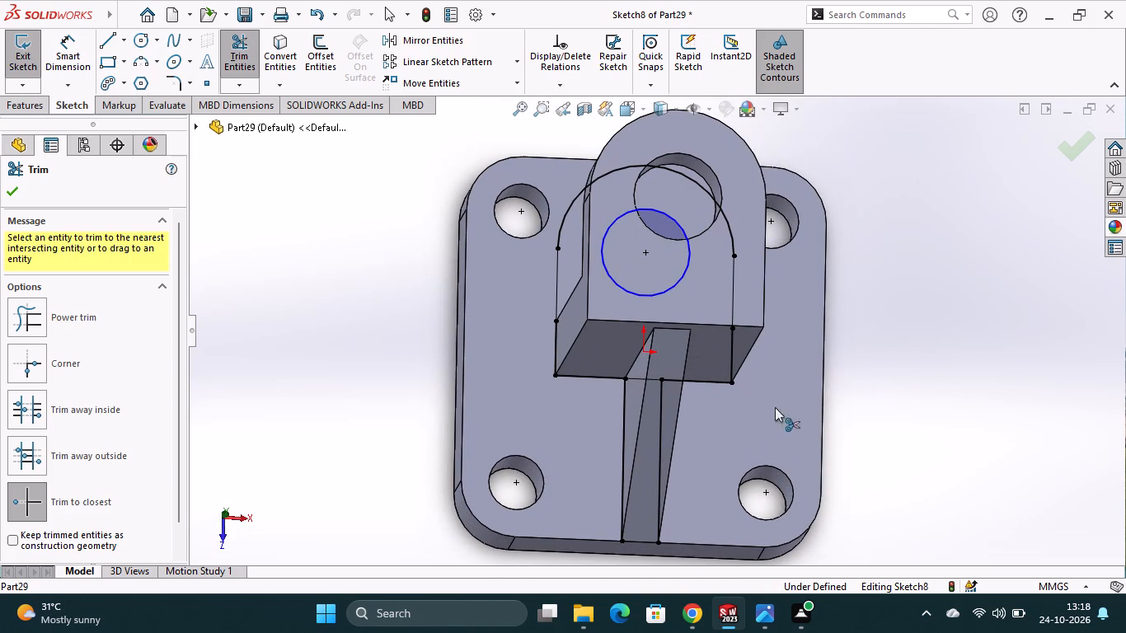
middle_drag(713, 451, 704, 476)
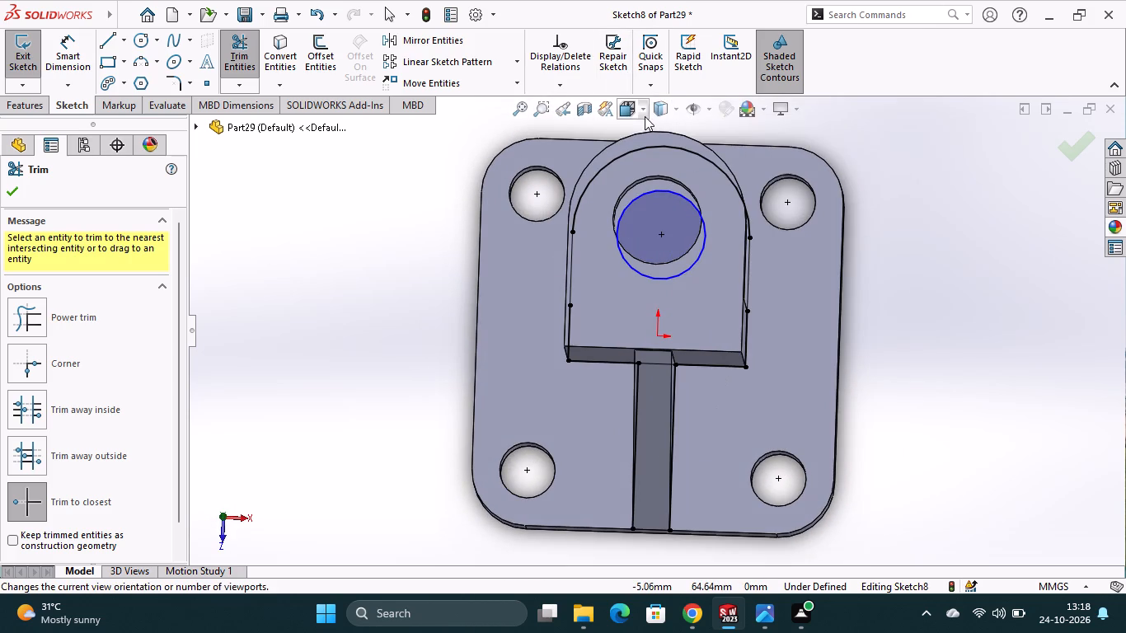
click(642, 115)
click(728, 210)
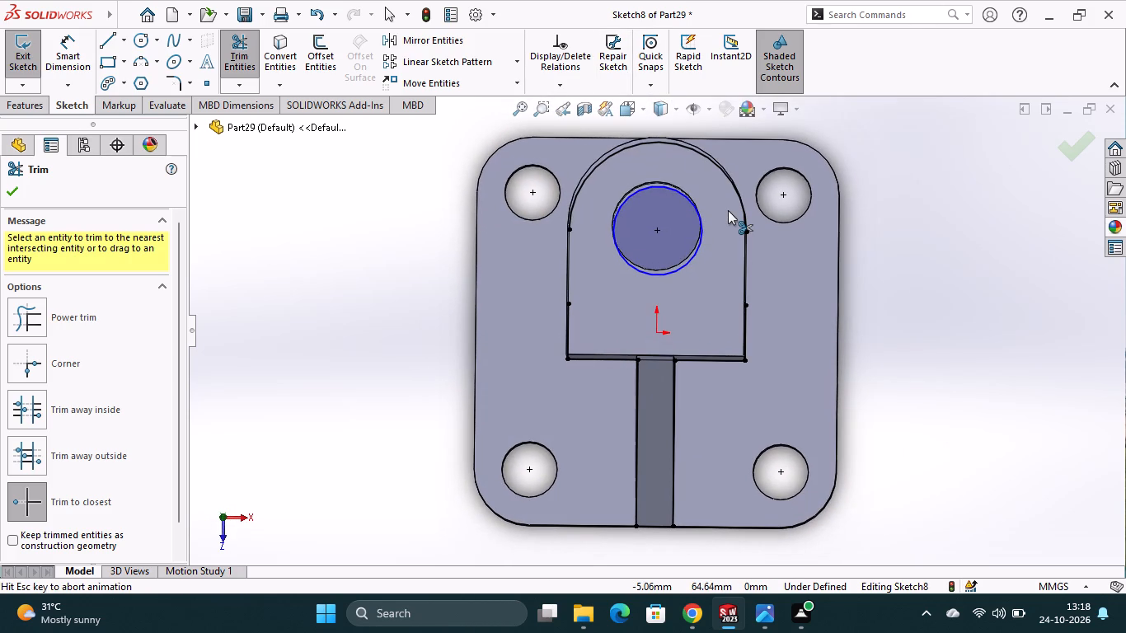
click(675, 459)
click(640, 471)
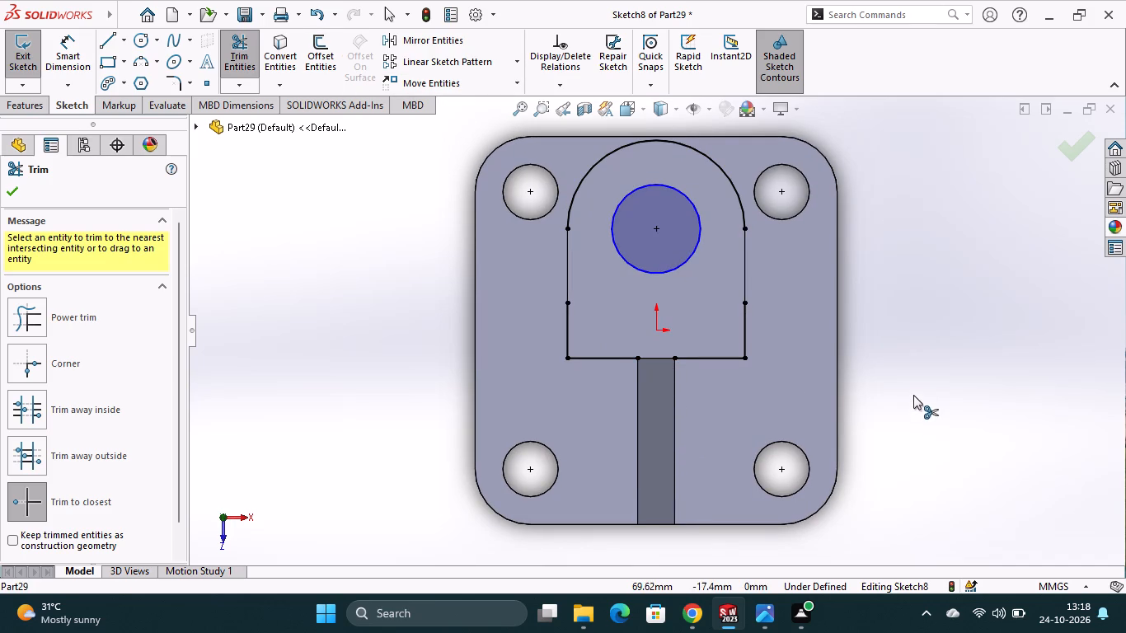
middle_drag(913, 394, 880, 404)
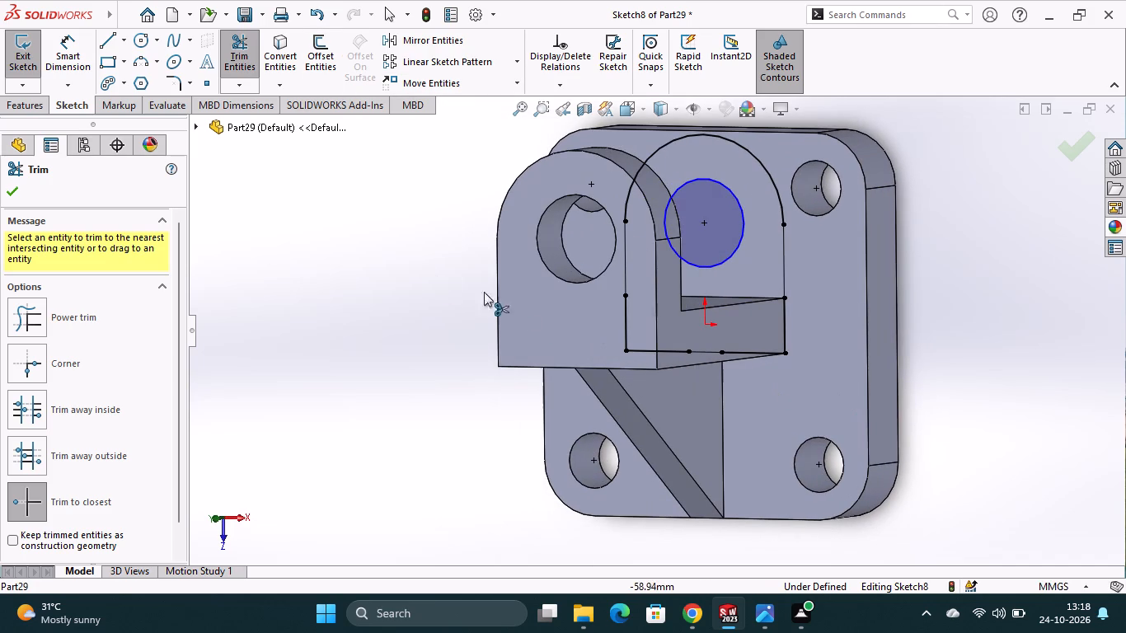
click(16, 190)
Extrude the round-ended region around the 12 mm radius circle as a blind 15 mm boss from the base plate, merging the result.
click(27, 104)
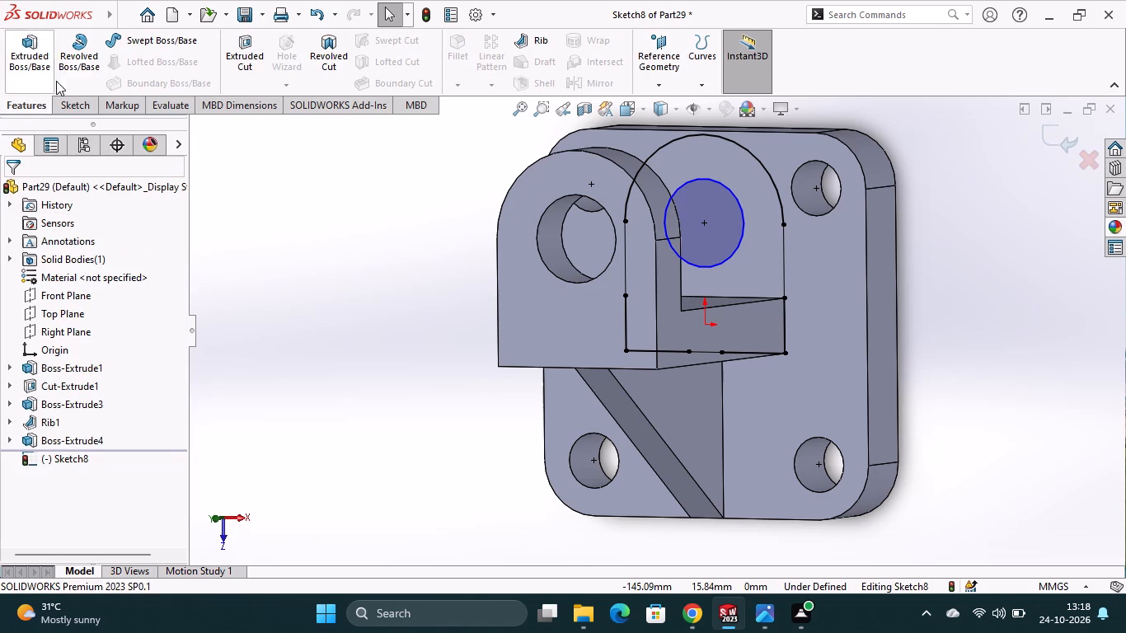
click(37, 61)
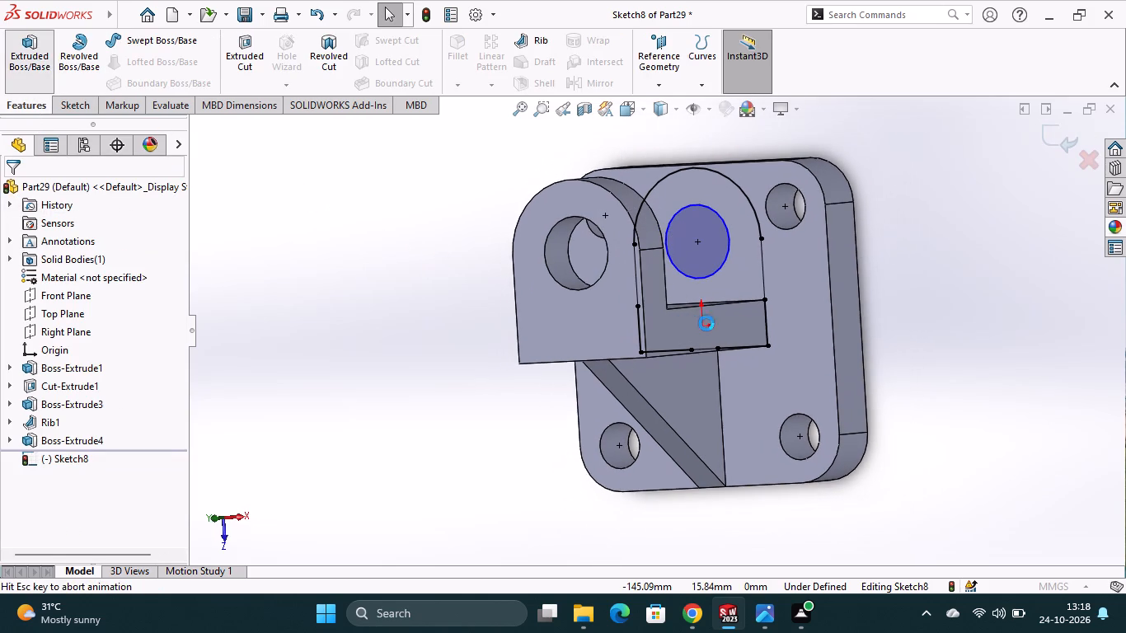
click(736, 272)
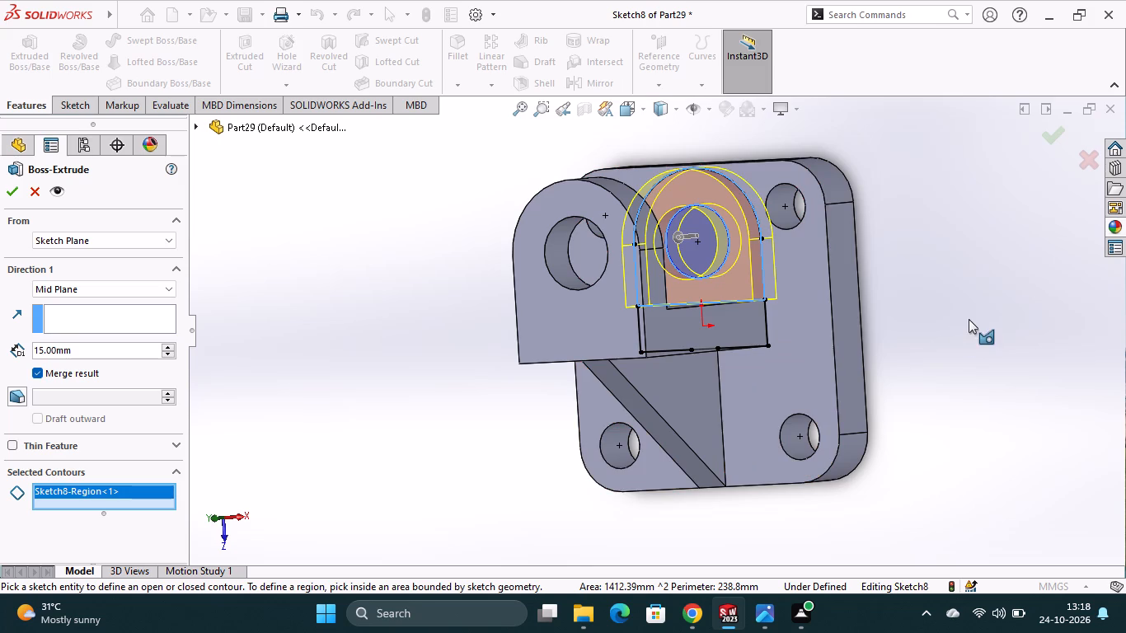
middle_drag(969, 317, 950, 363)
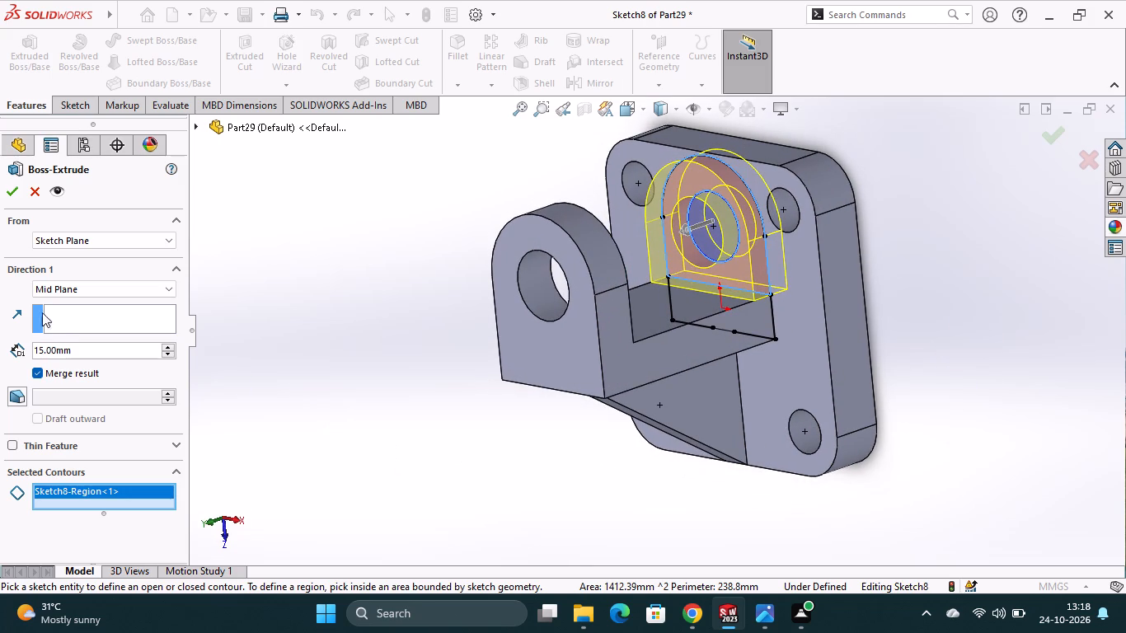
click(68, 292)
click(84, 302)
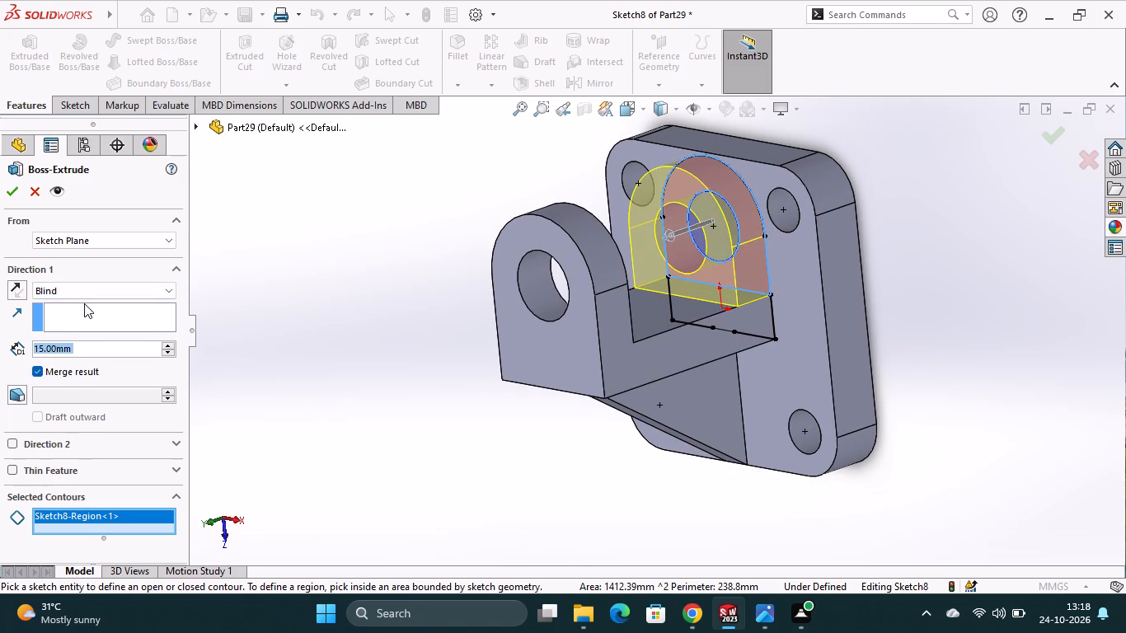
click(5, 192)
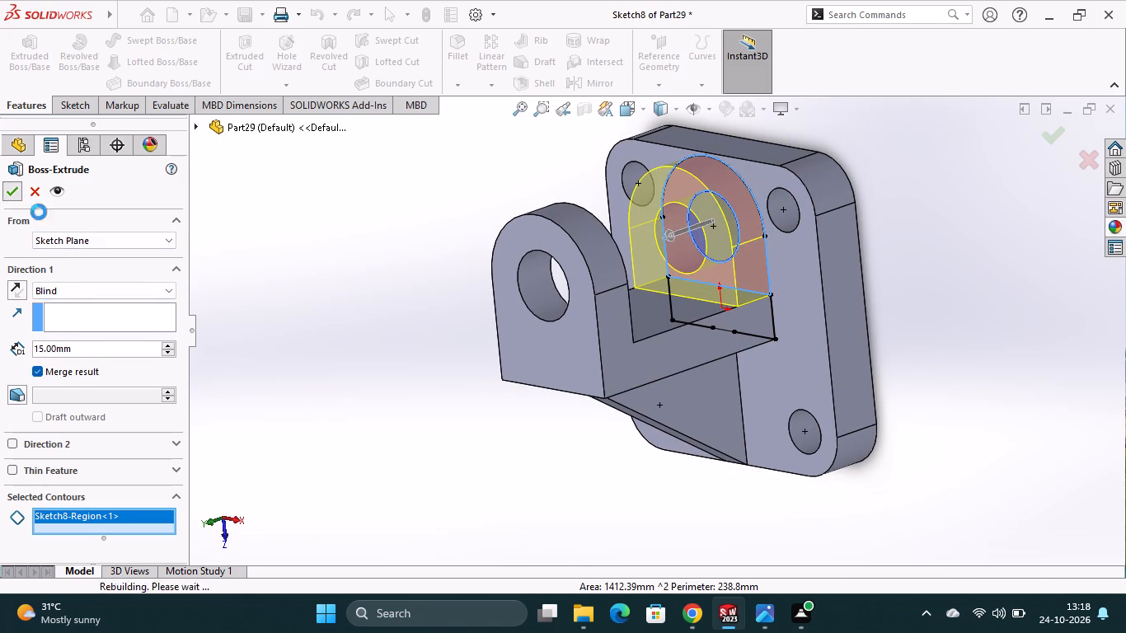
click(461, 489)
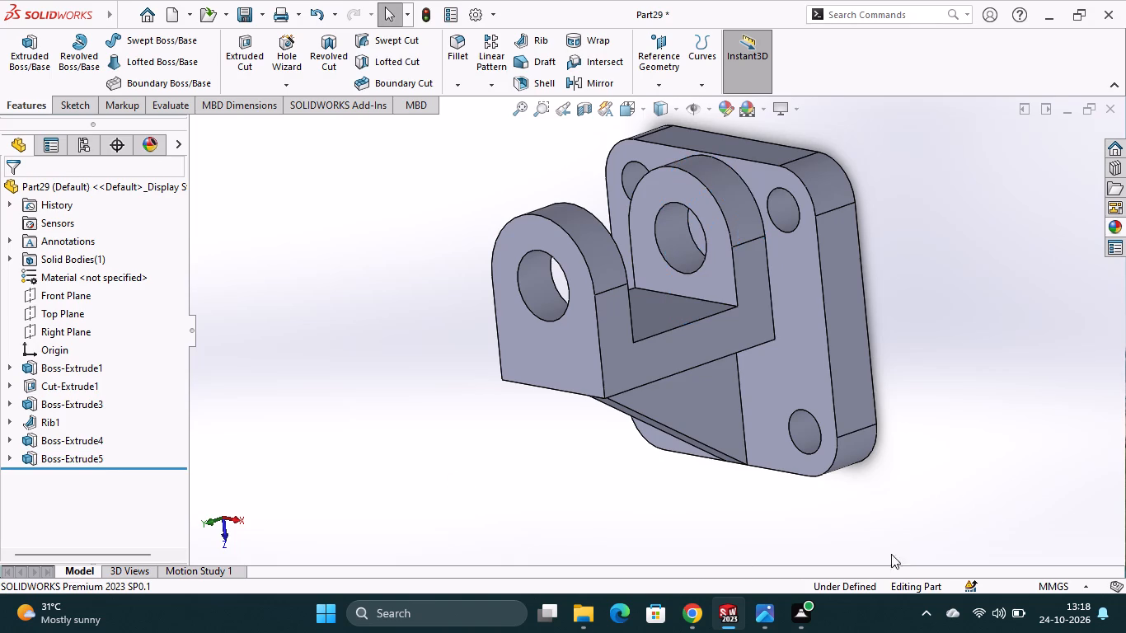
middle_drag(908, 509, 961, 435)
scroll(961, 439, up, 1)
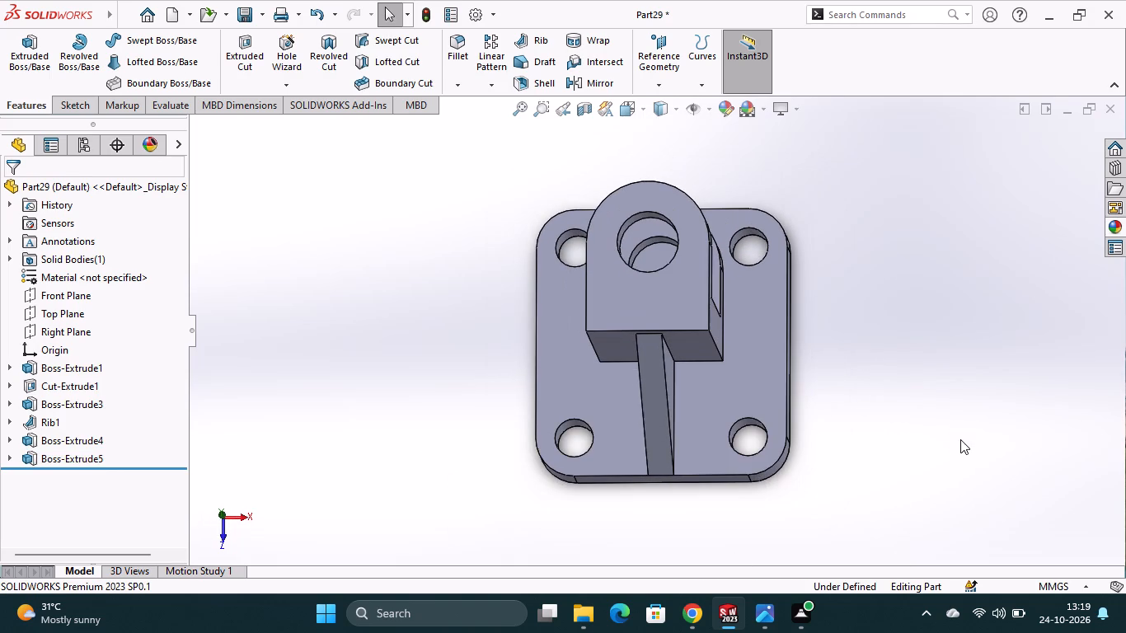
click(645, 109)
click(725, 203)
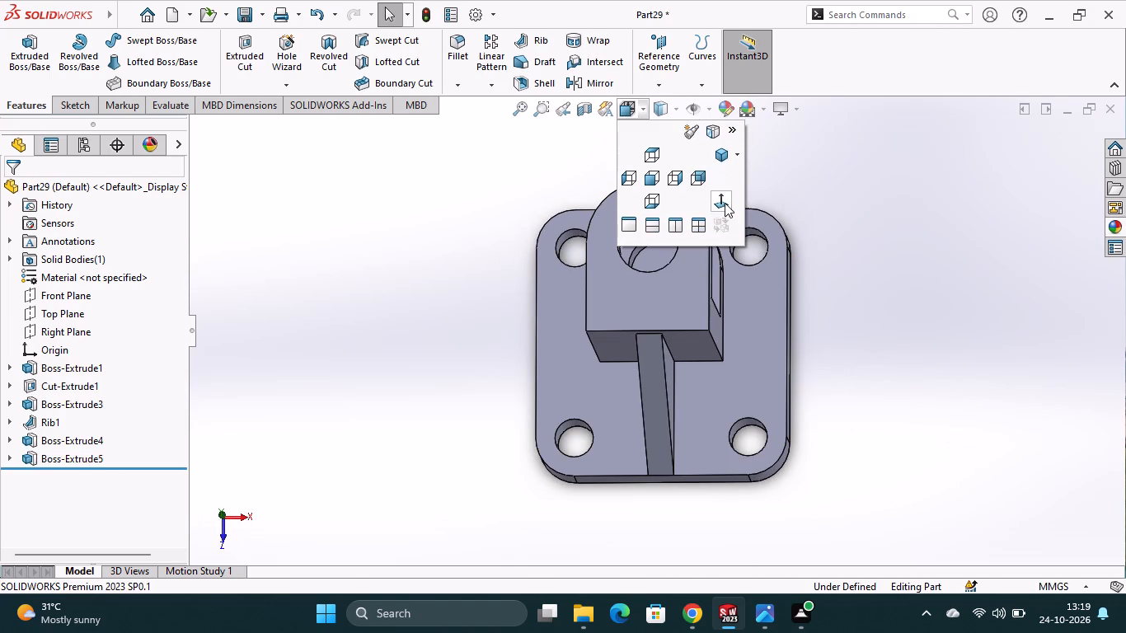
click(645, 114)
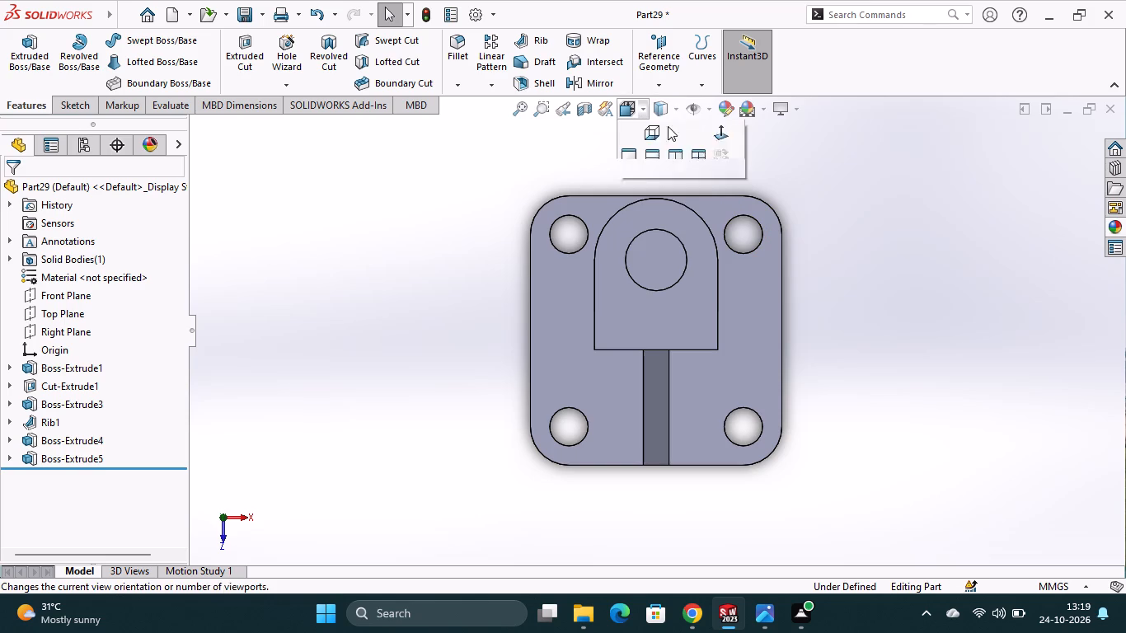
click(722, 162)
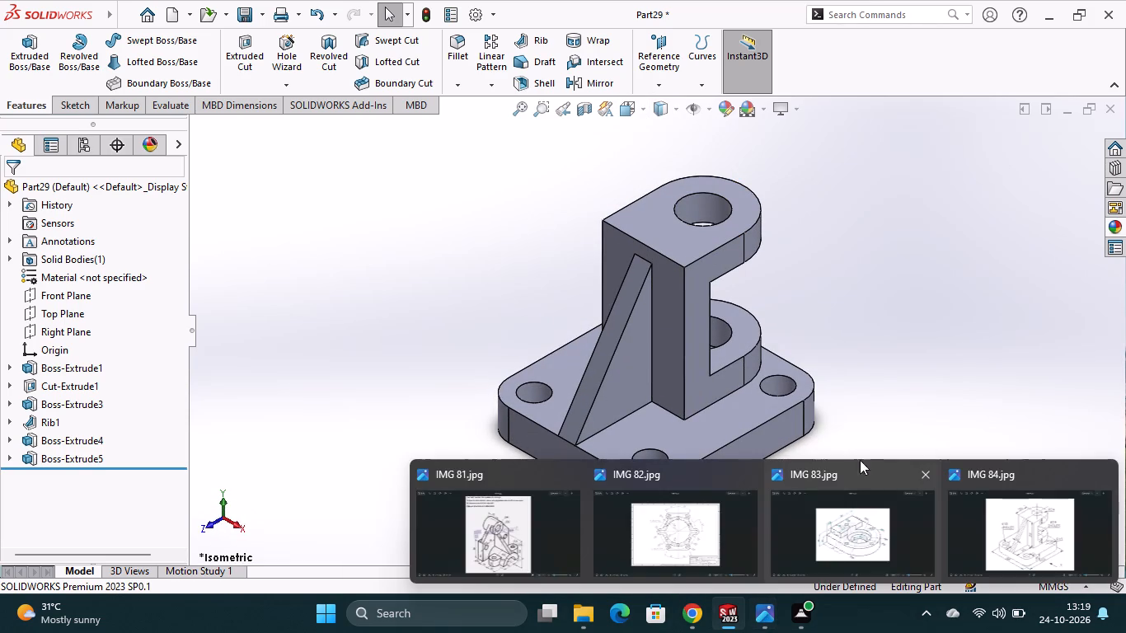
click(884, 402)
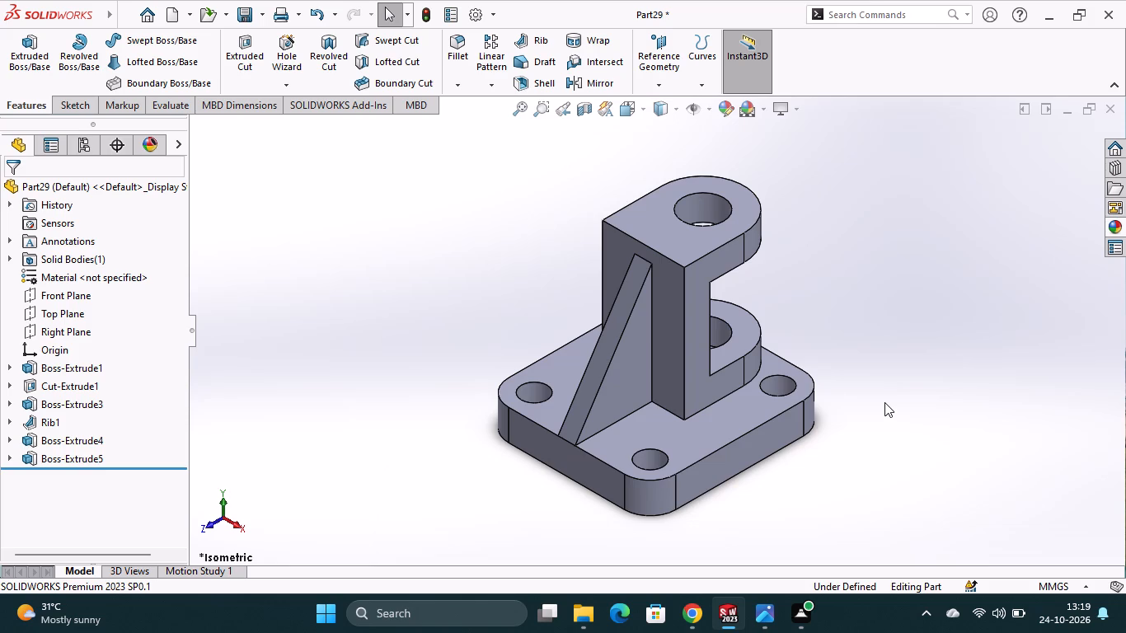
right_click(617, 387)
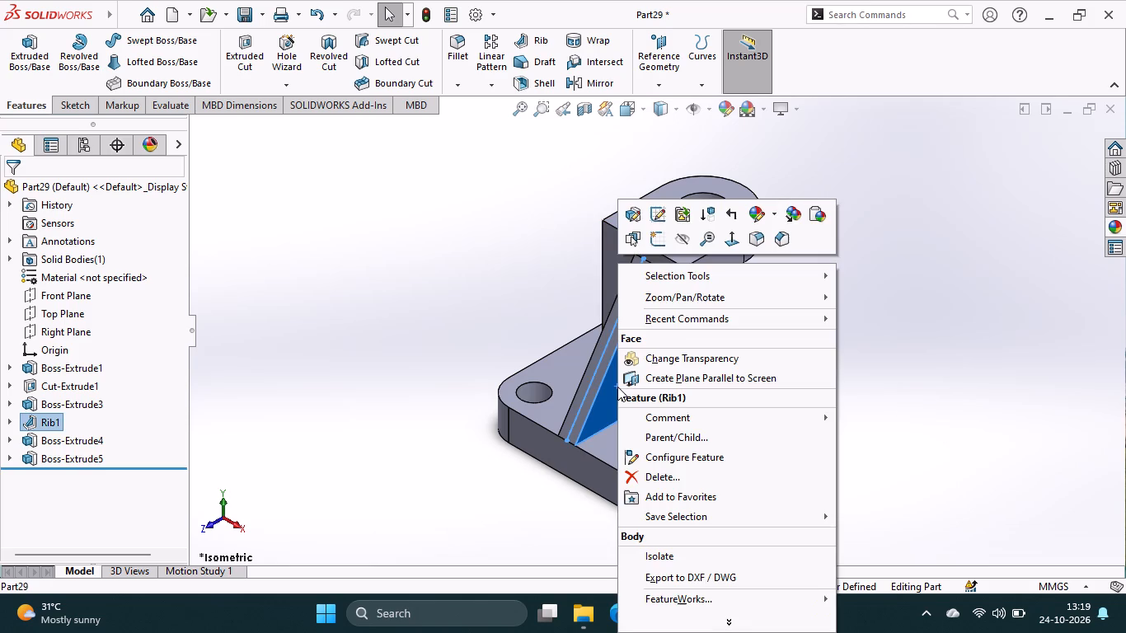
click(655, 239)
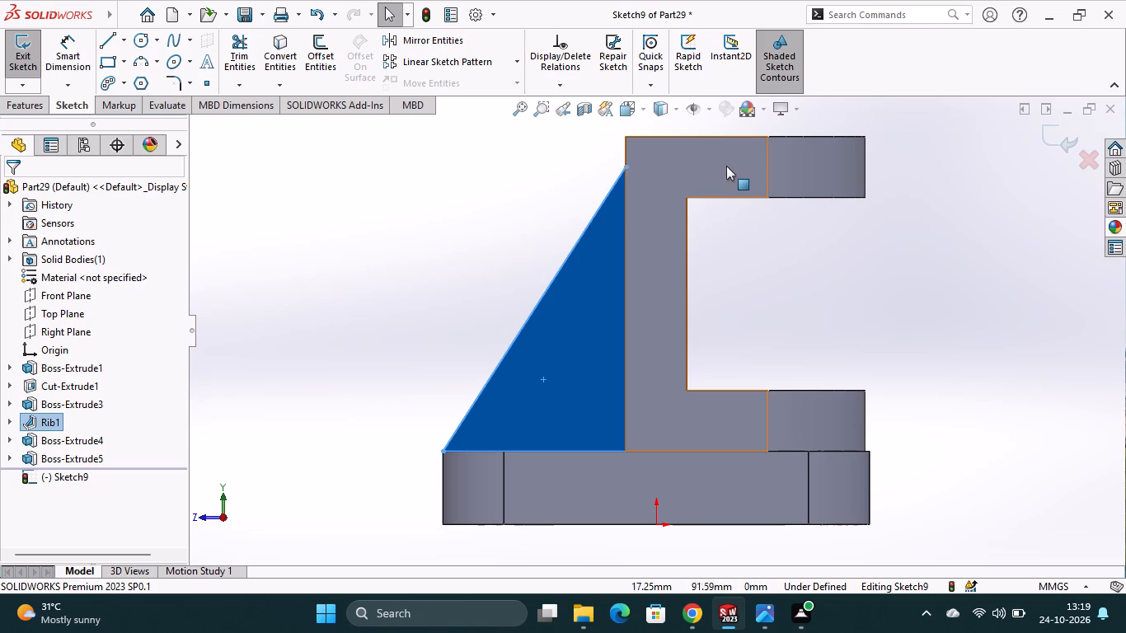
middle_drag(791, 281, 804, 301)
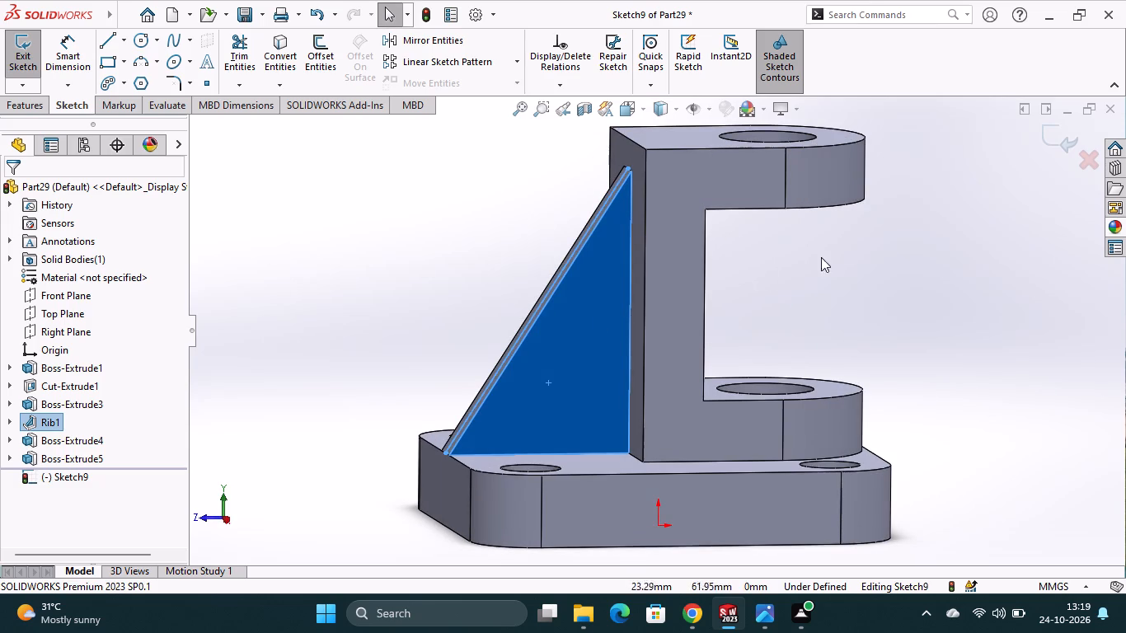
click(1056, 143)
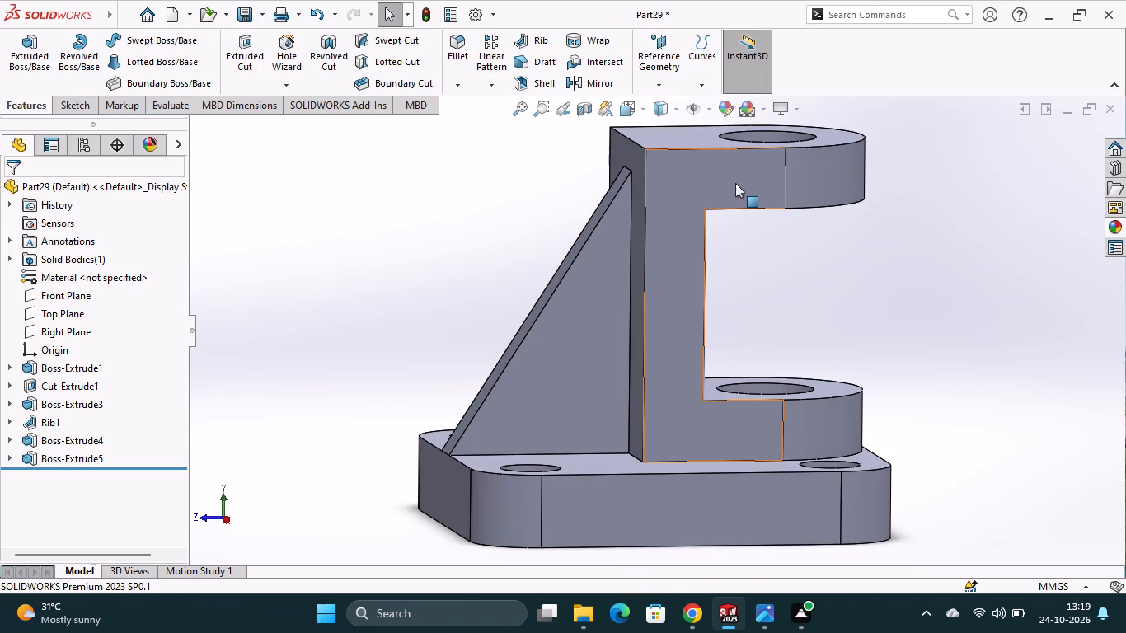
Edit the round-ended top extrusion to a Blind end condition and reverse it so it extends downward from the sketch plane.
click(837, 173)
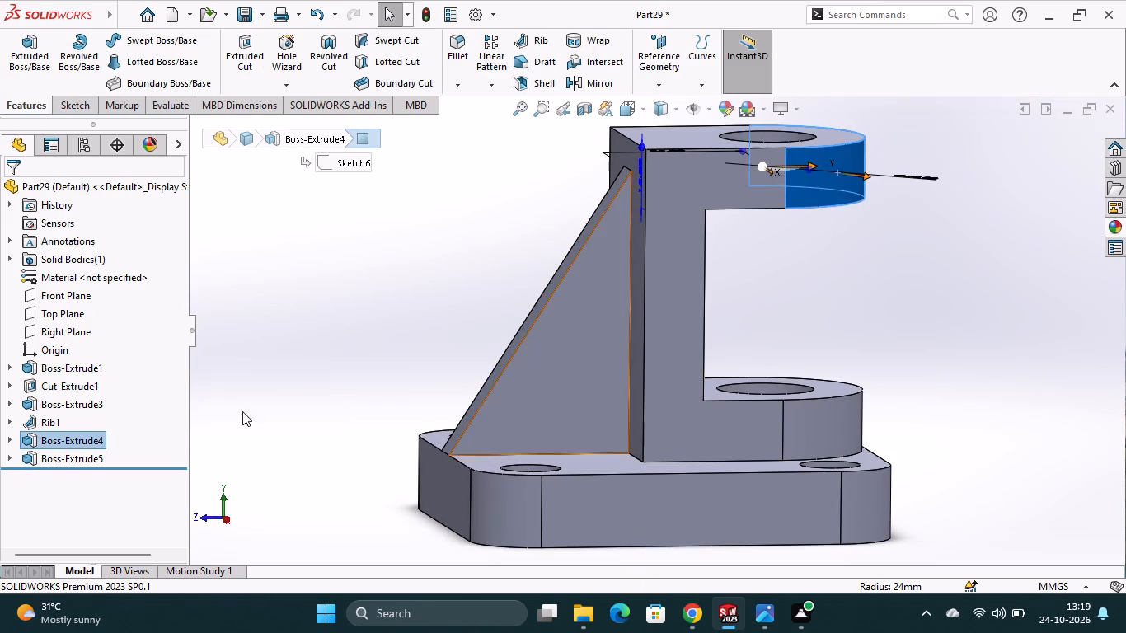
click(84, 434)
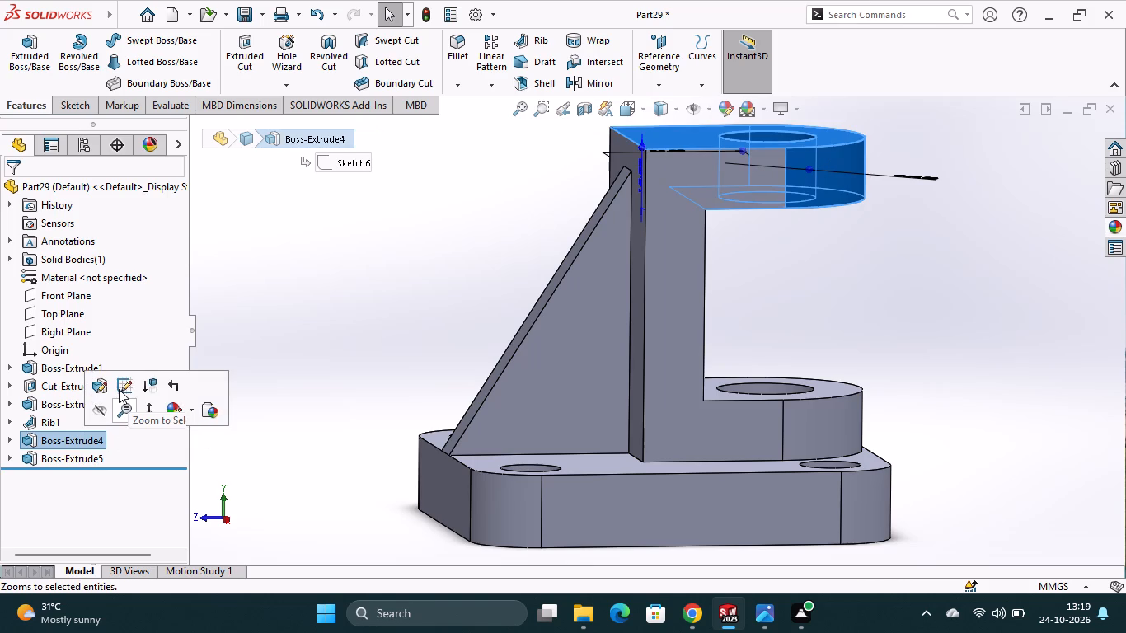
click(99, 389)
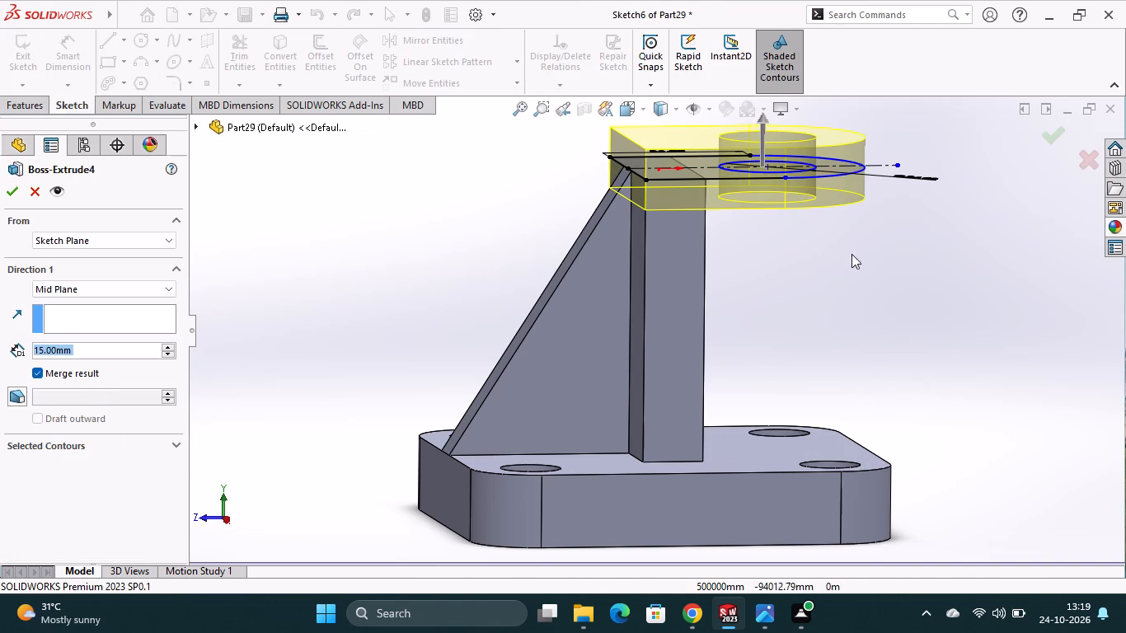
click(60, 288)
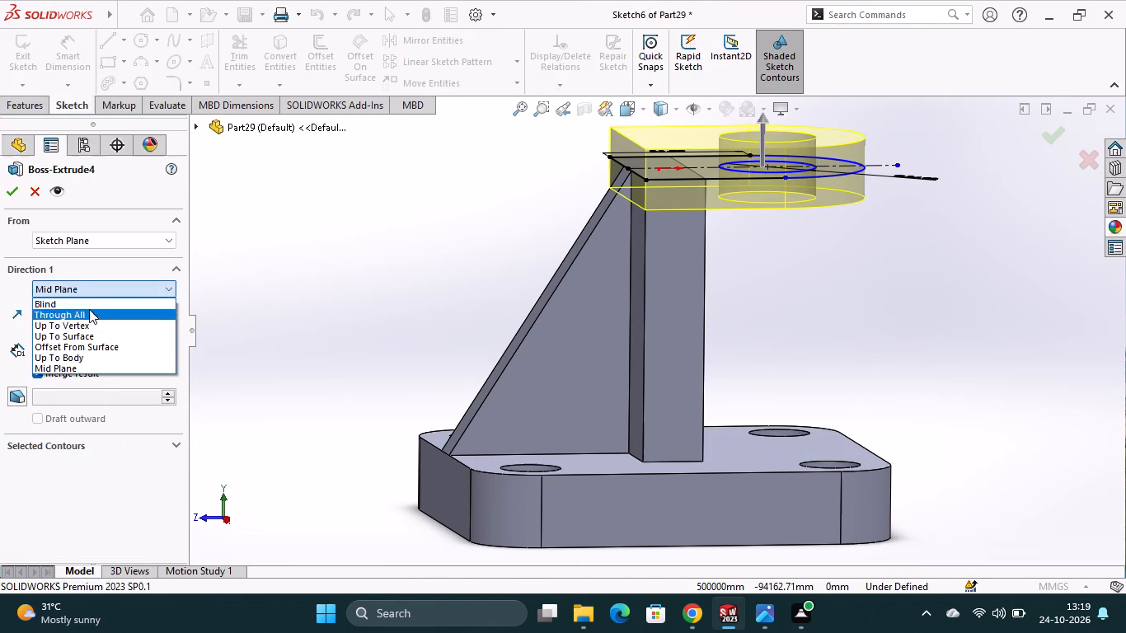
click(94, 302)
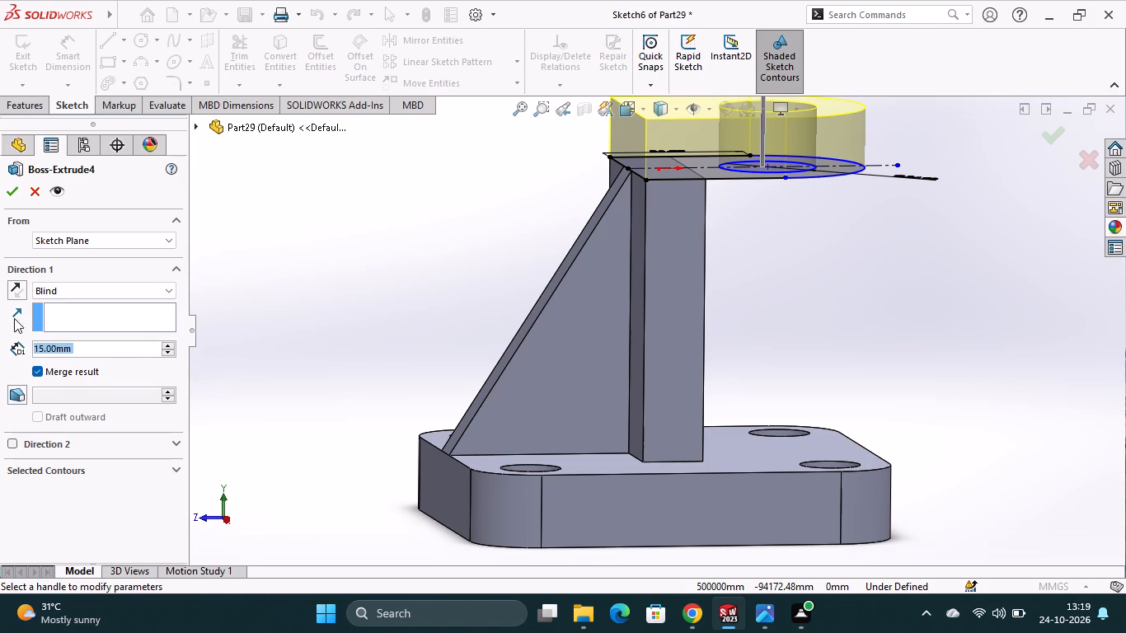
click(13, 288)
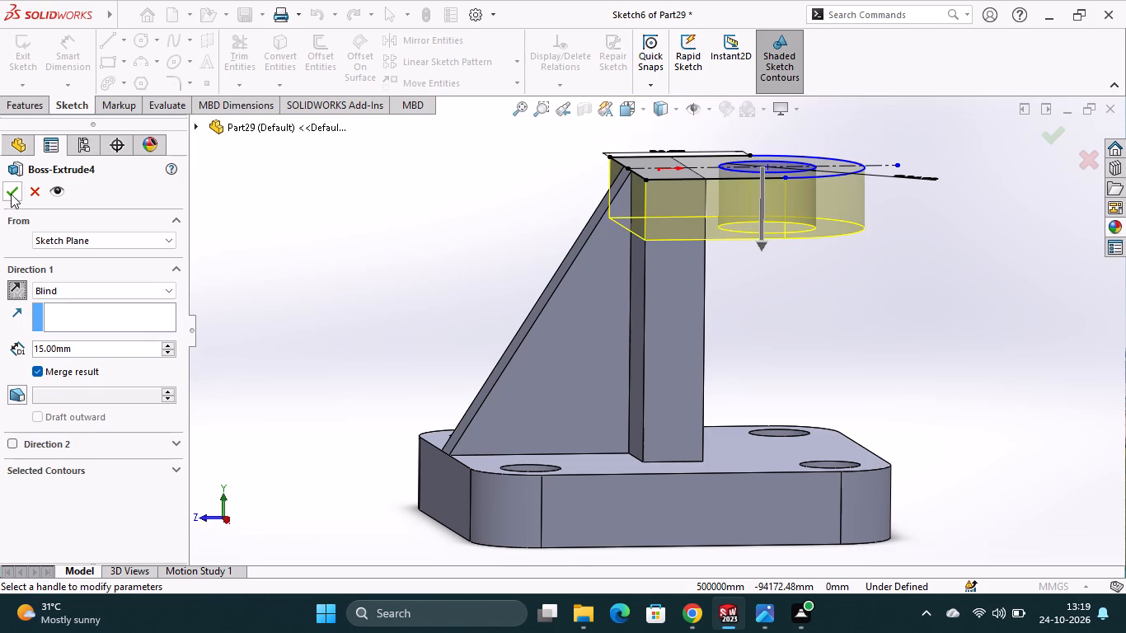
click(11, 194)
click(877, 327)
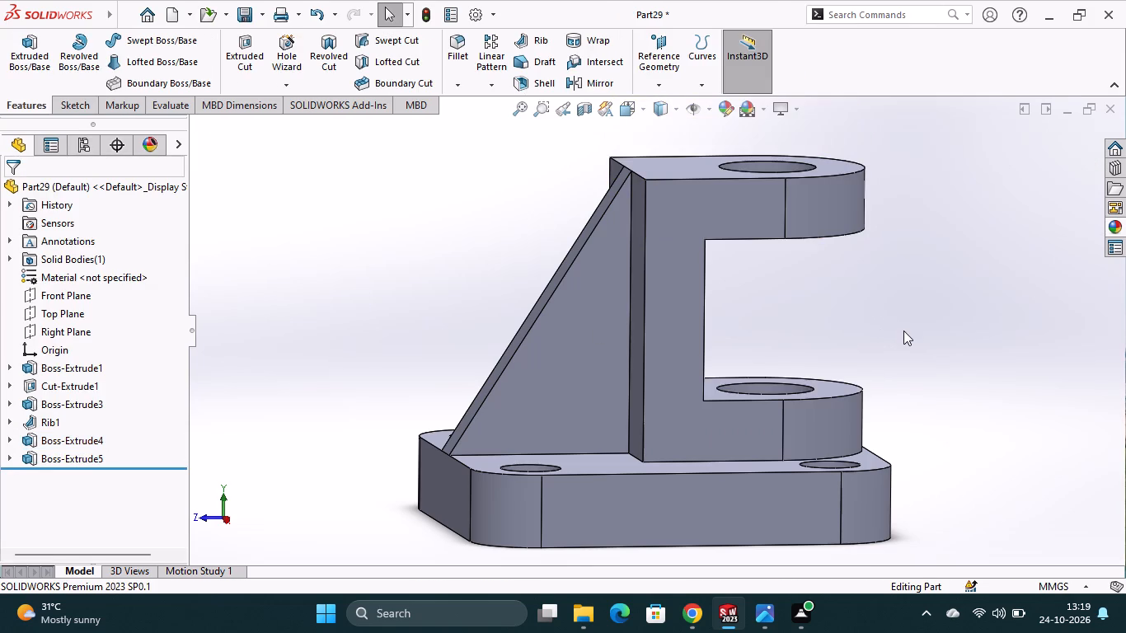
middle_drag(903, 331, 871, 326)
middle_drag(871, 328, 903, 320)
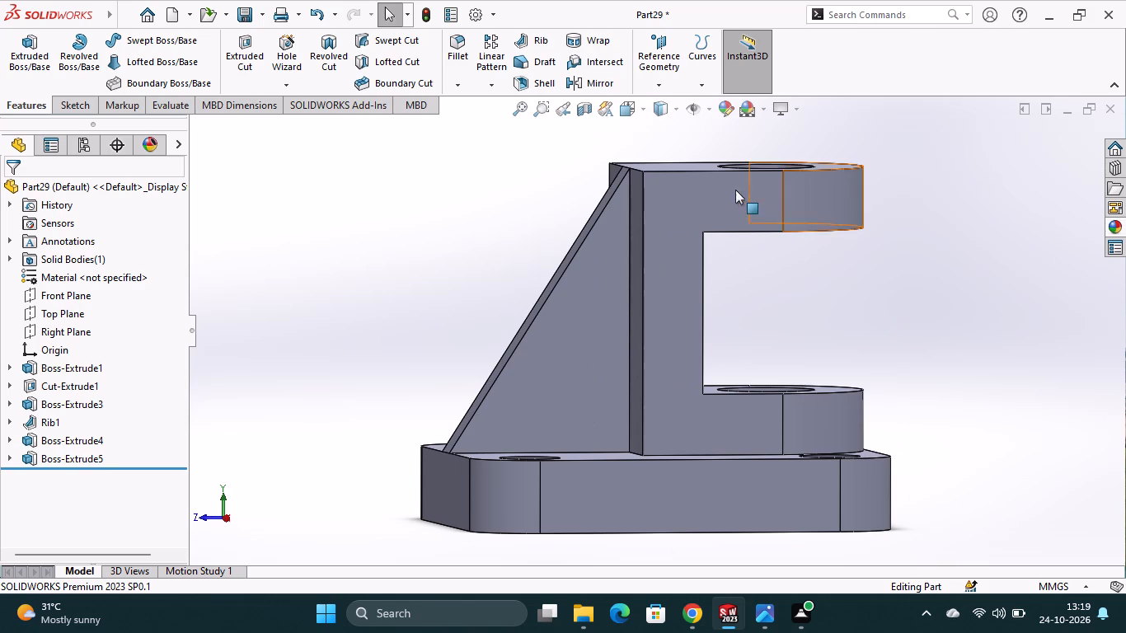
Save the part in the SW Part 2 folder under the file name Part84.
click(643, 109)
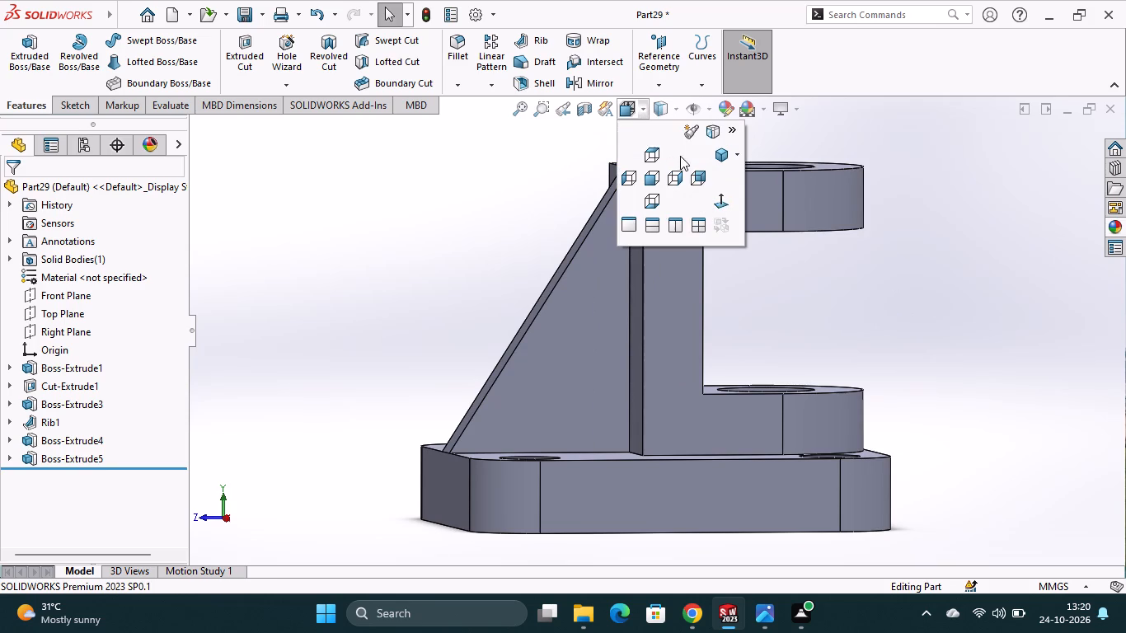
click(724, 158)
scroll(794, 281, up, 2)
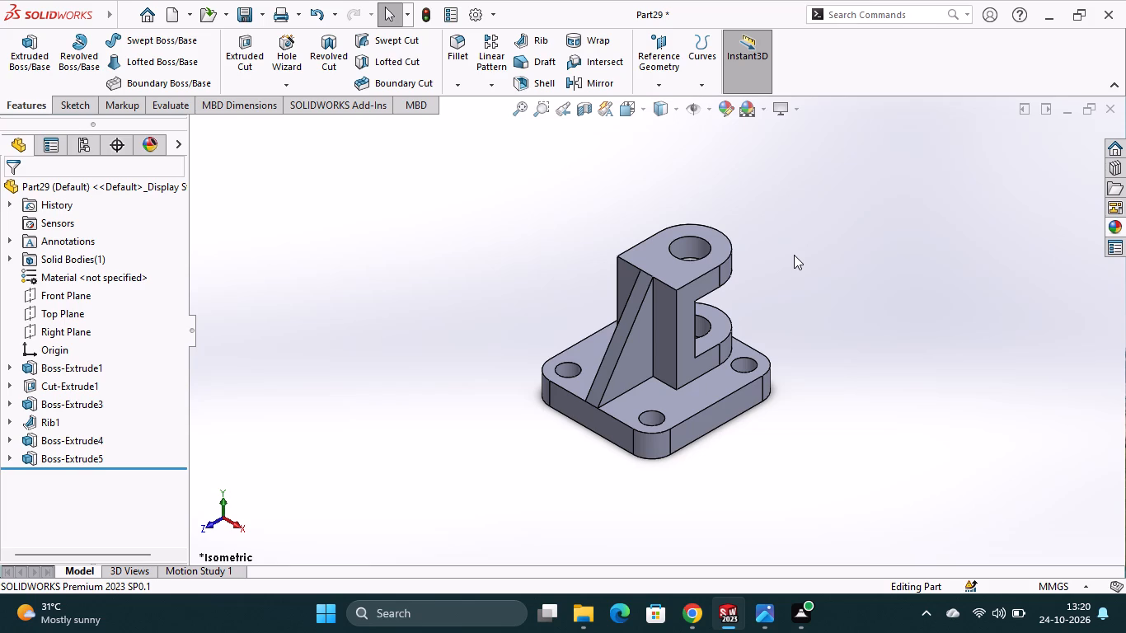
key(ctrl+s)
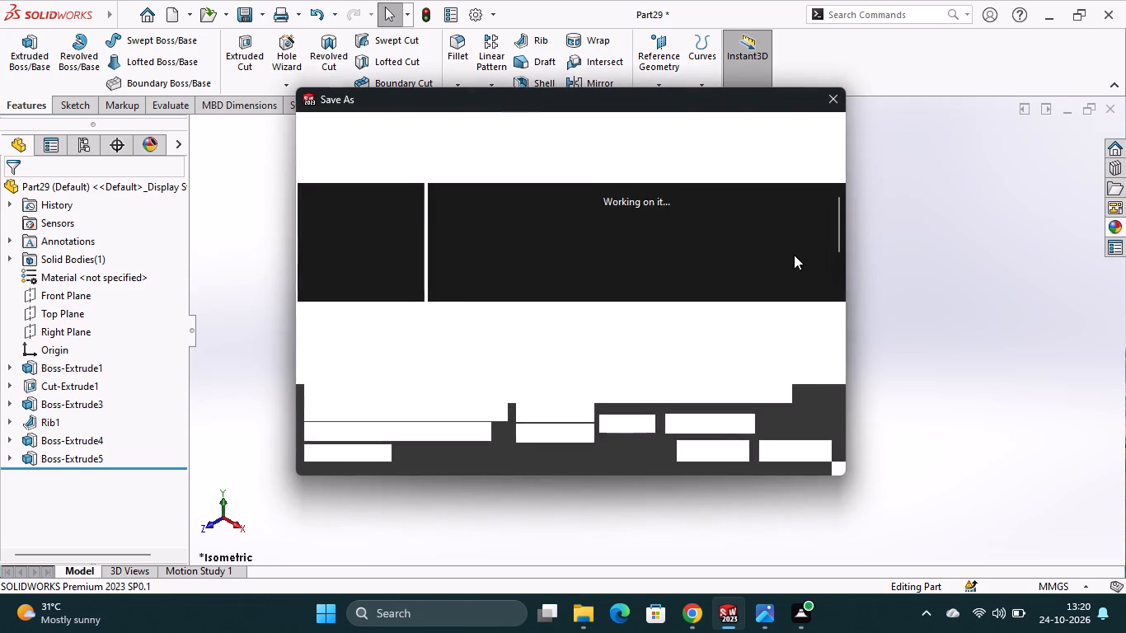
click(537, 314)
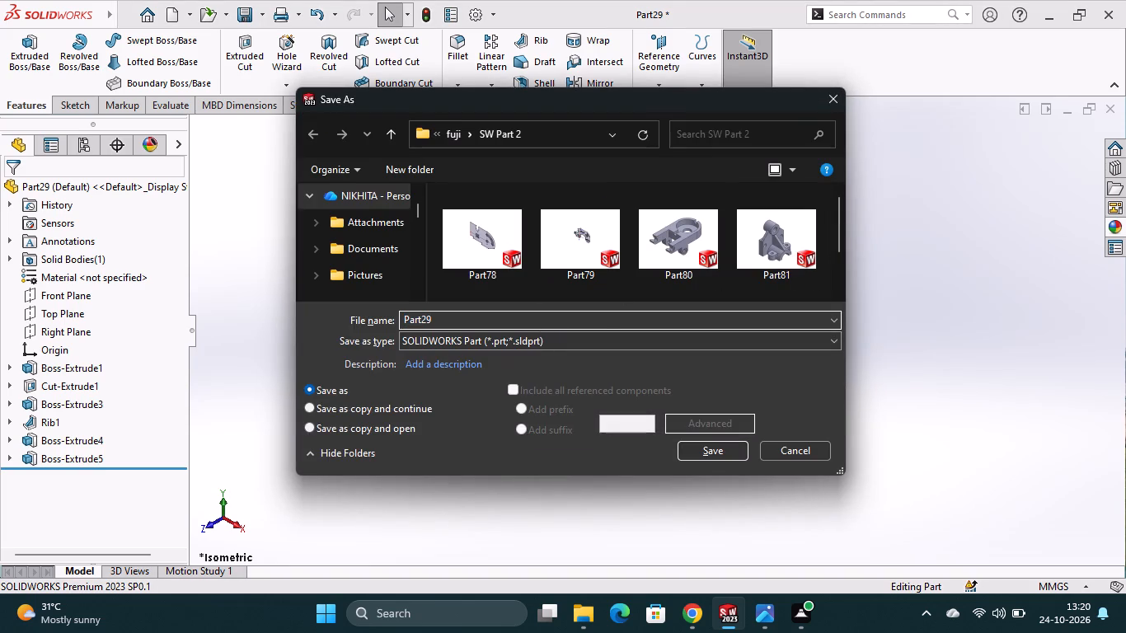
click(462, 313)
key(BackSpace)
key(BackSpace)
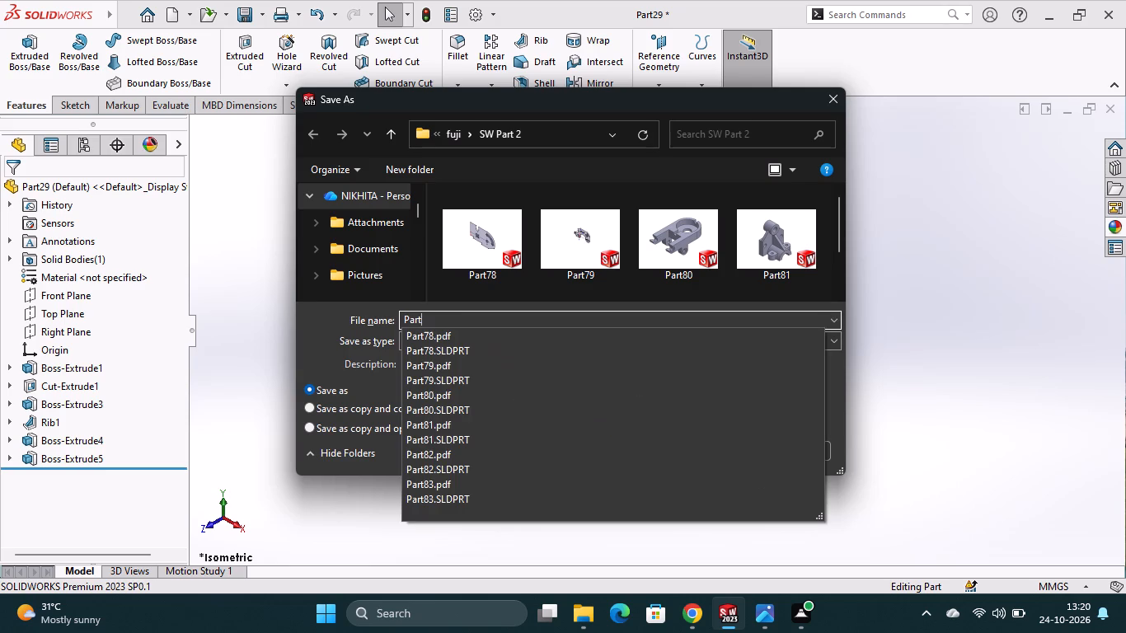
scroll(635, 254, down, 4)
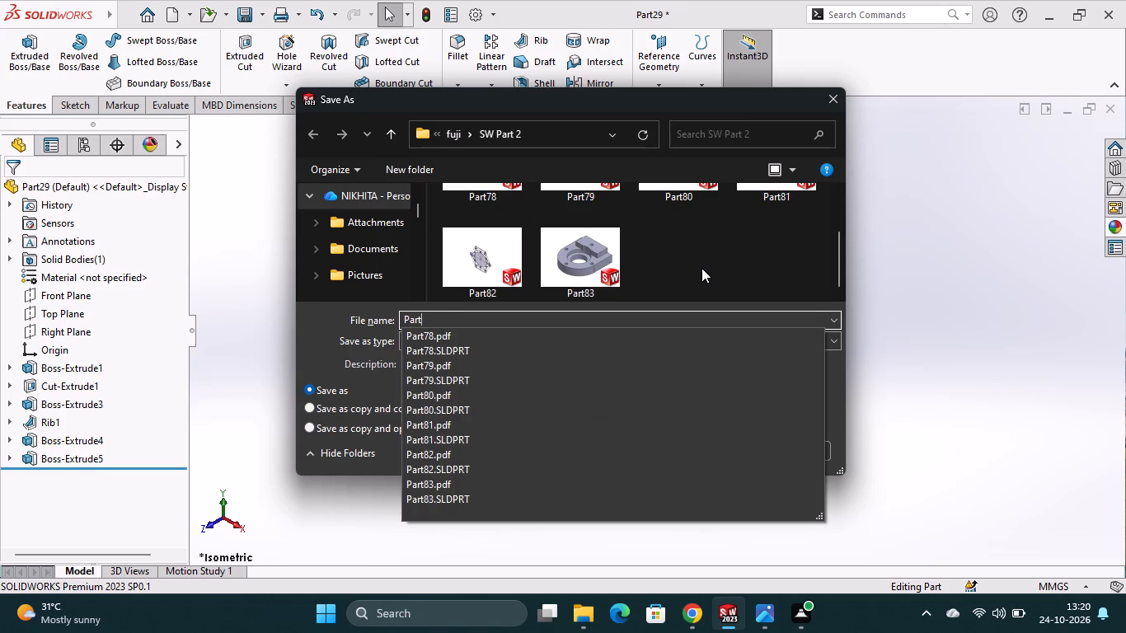
text(84)
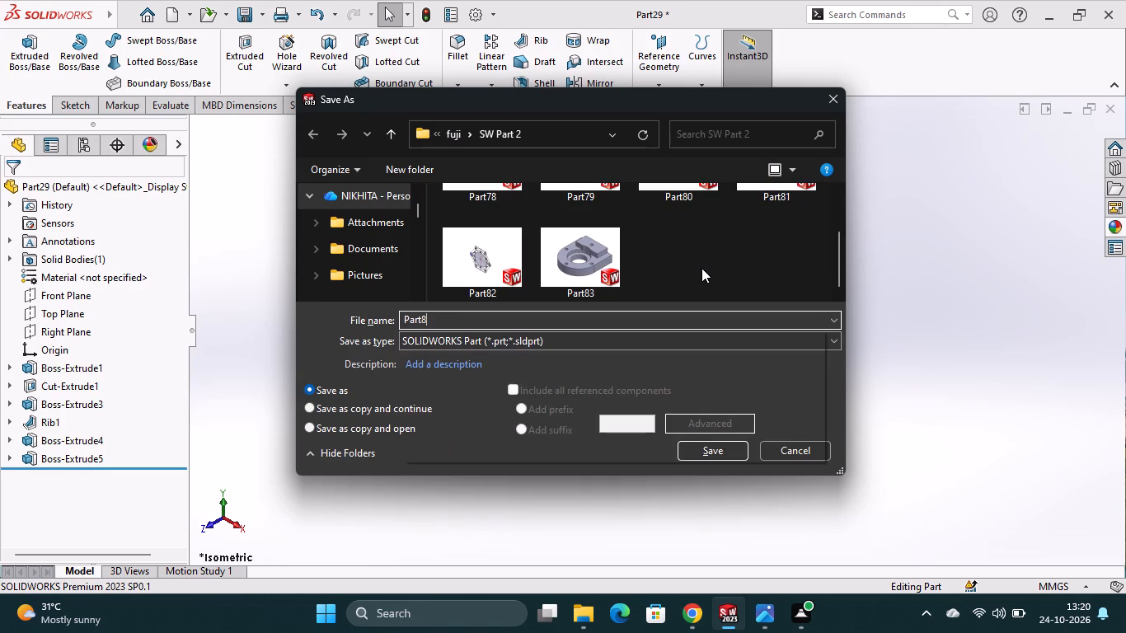
key(Return)
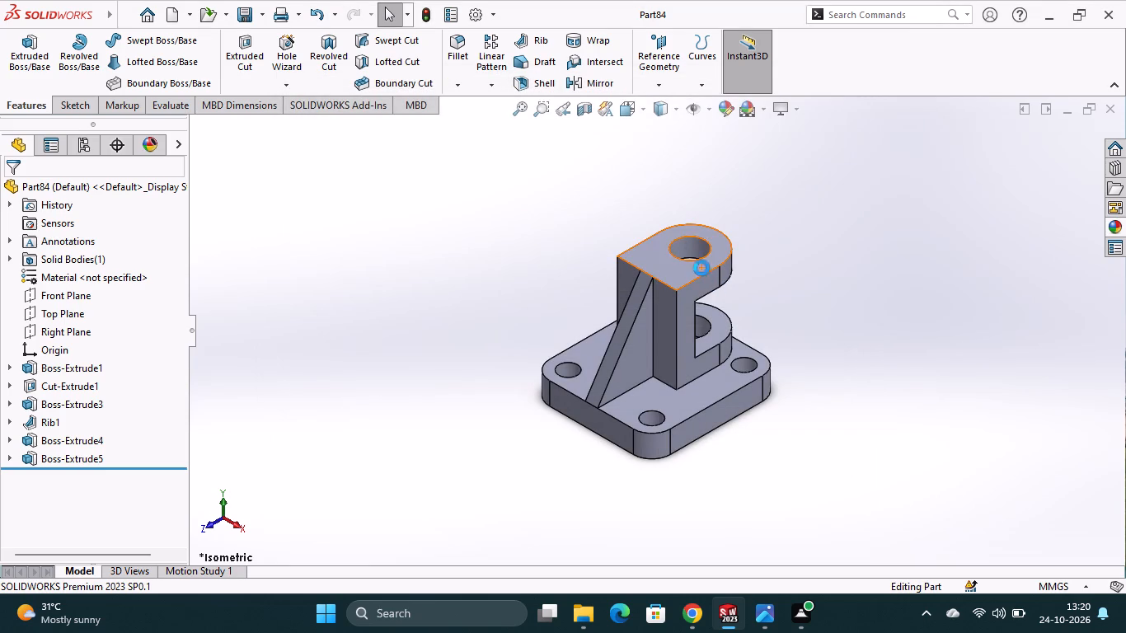
Save a copy of the part as an Adobe PDF file named Part84 in the SW Part 2 folder.
click(266, 13)
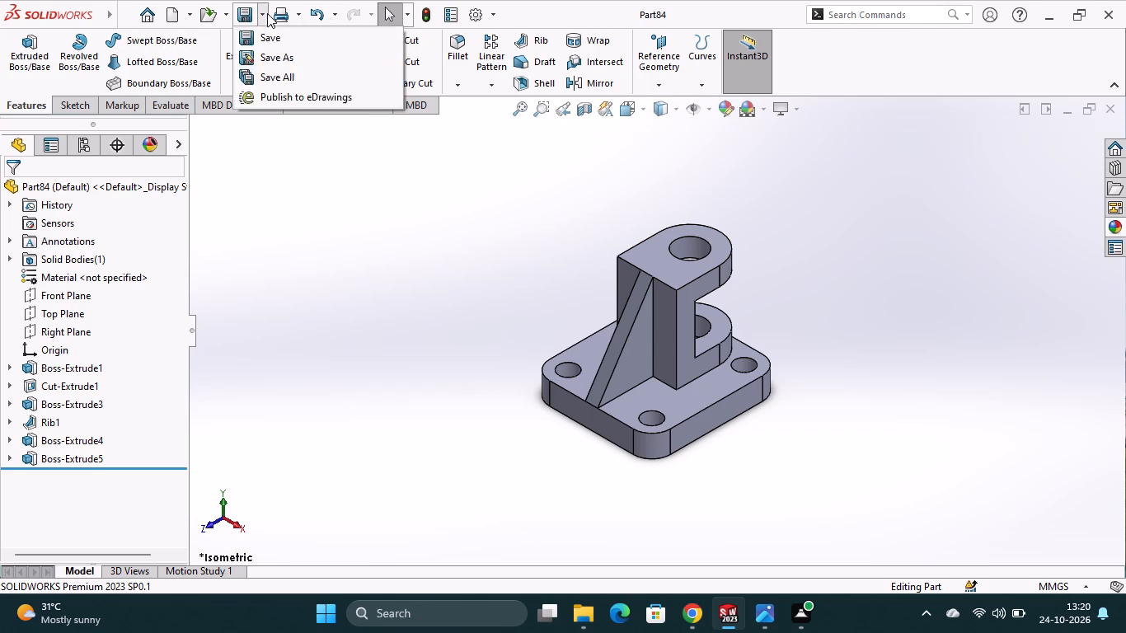
click(261, 50)
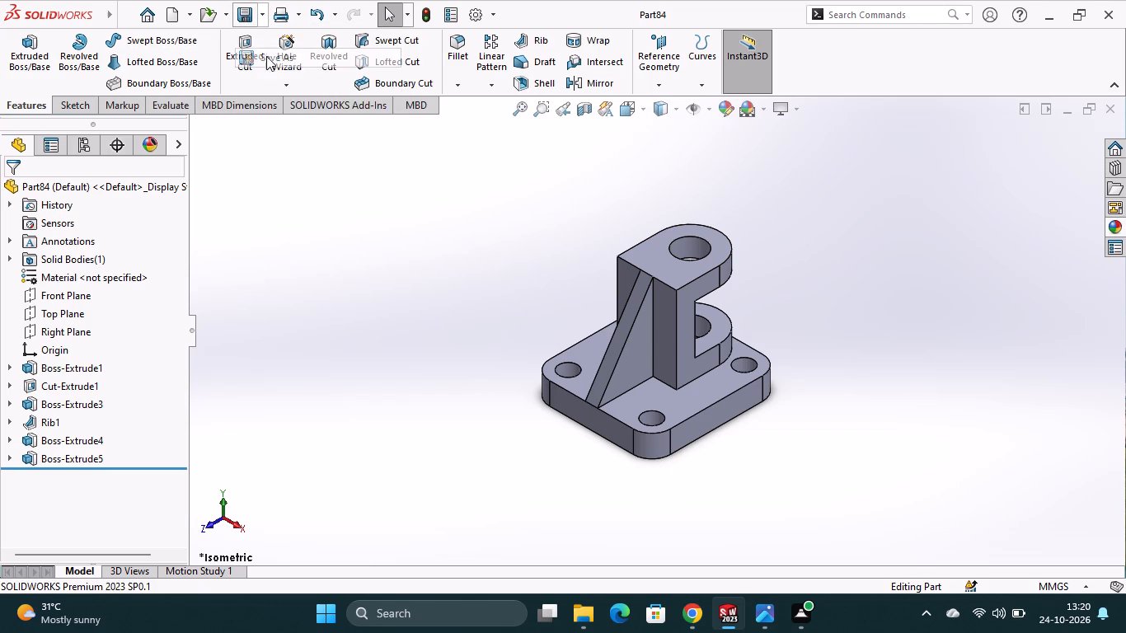
click(672, 336)
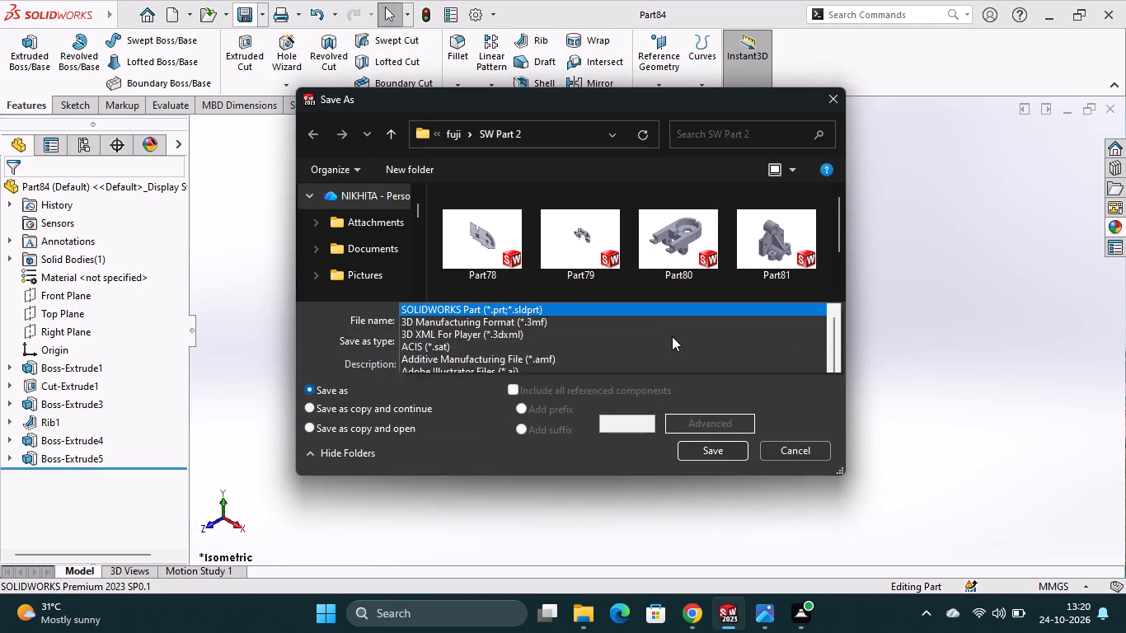
click(623, 95)
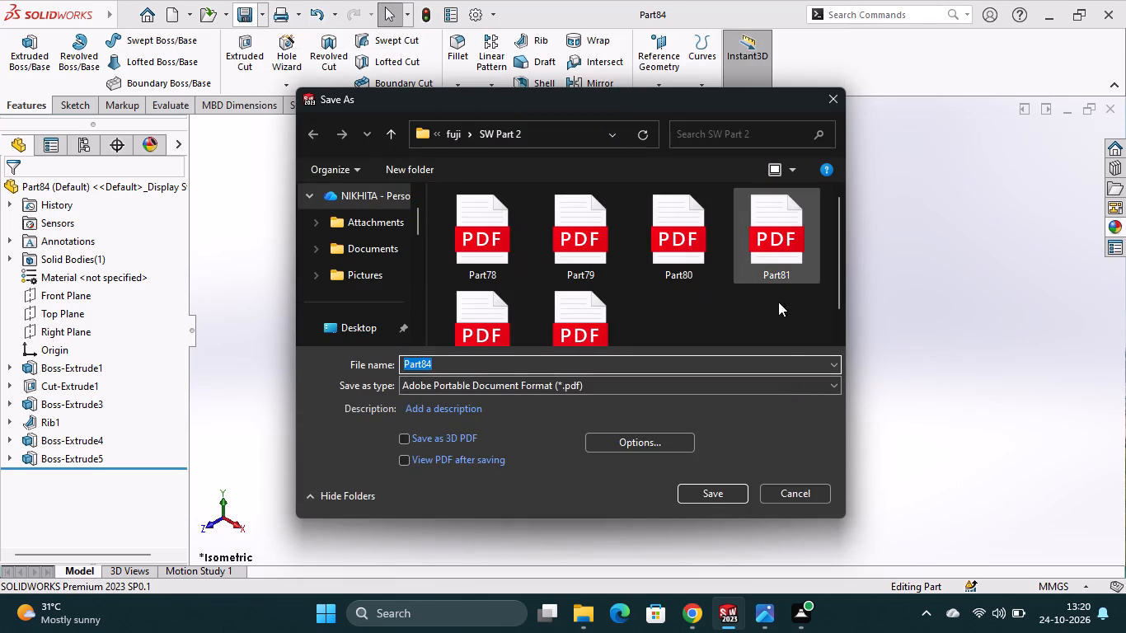
click(706, 495)
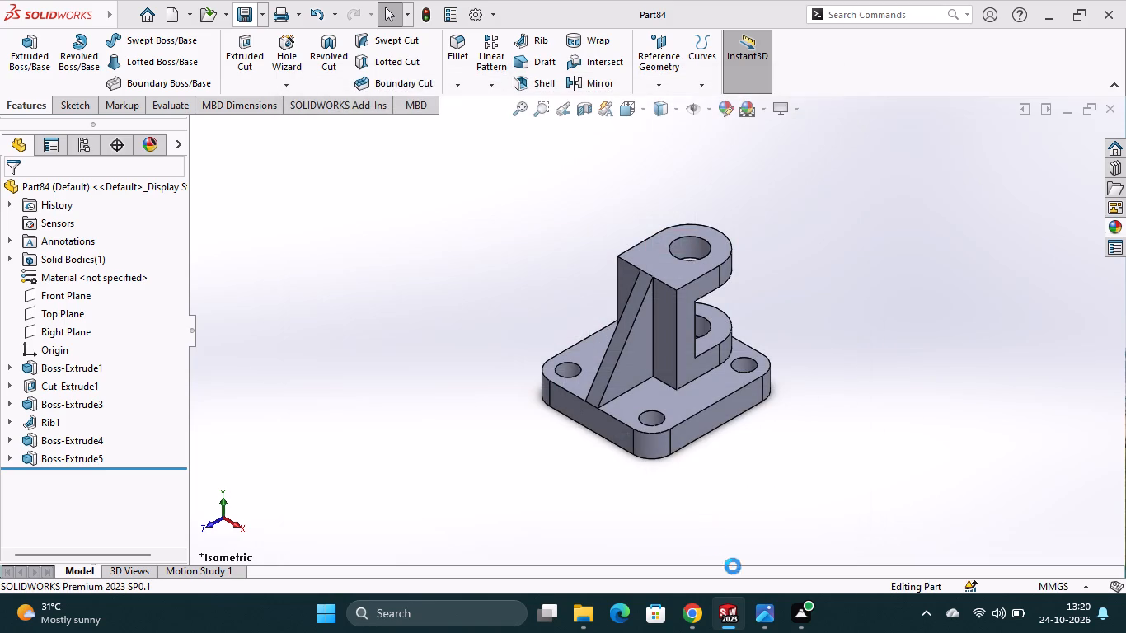